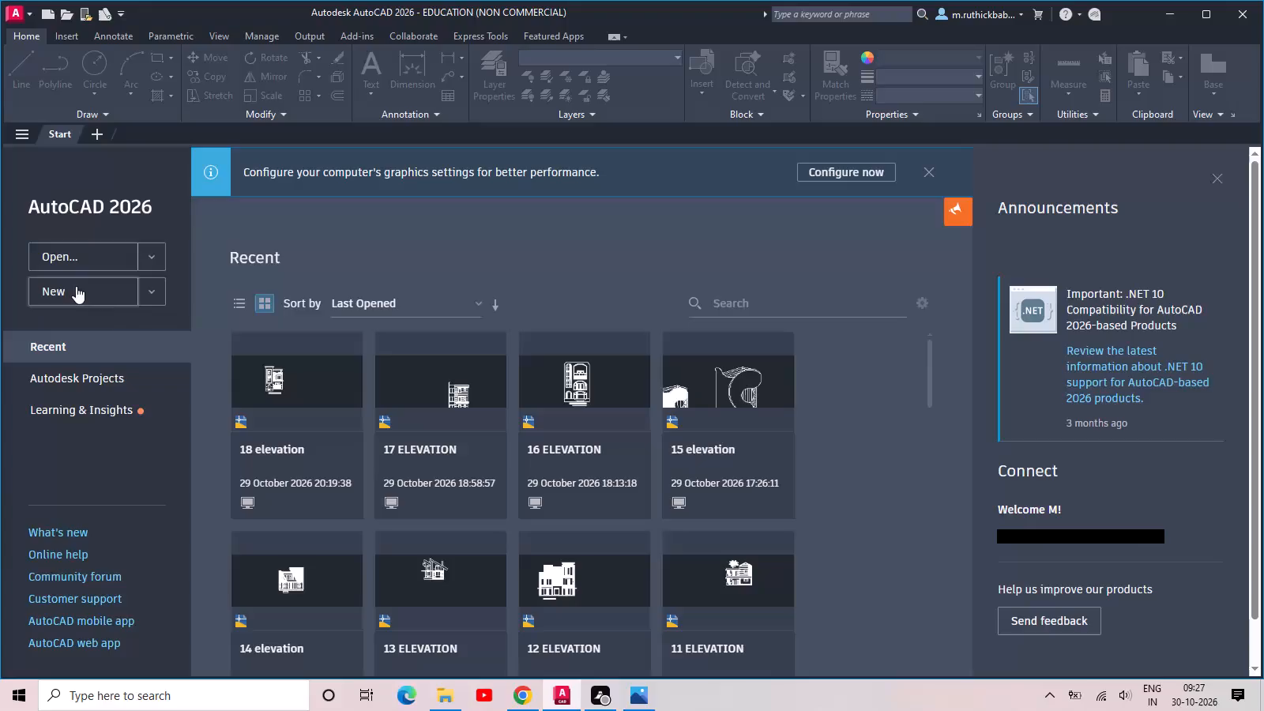
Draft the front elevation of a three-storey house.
Create a new drawing and save it in Documents under the name 19 ELEVATION.
left_click(76, 286)
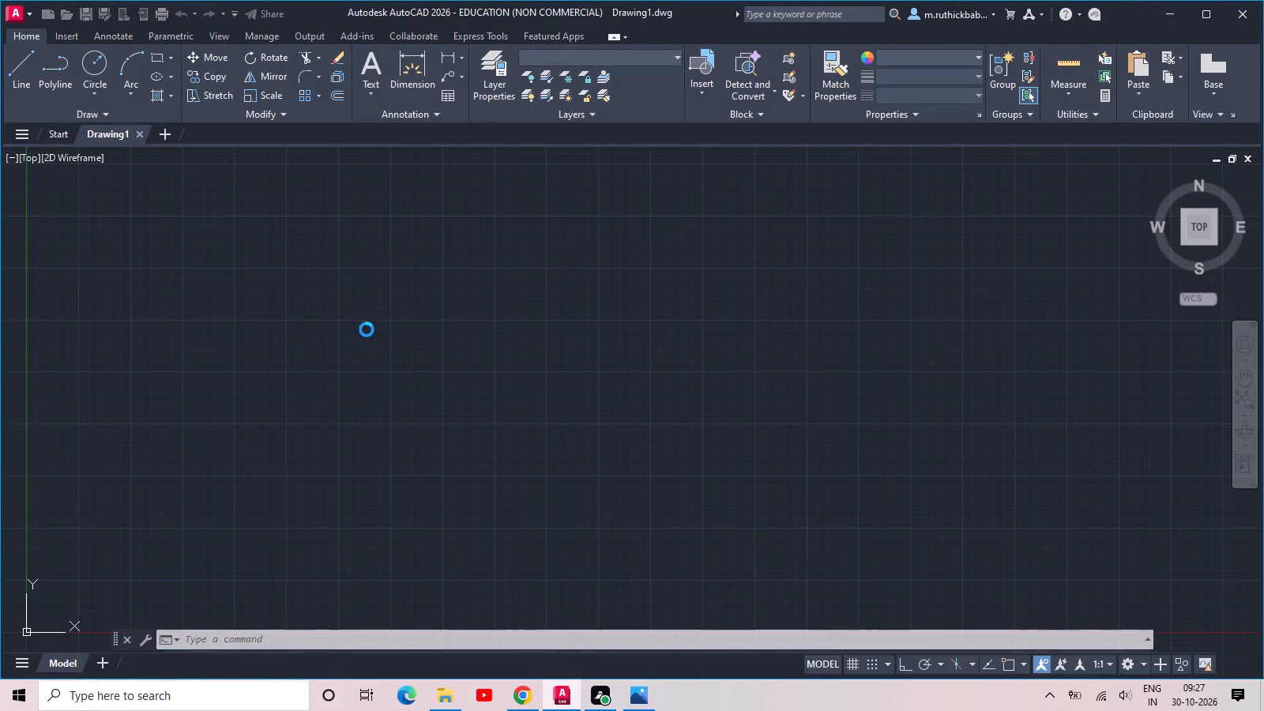
key("ctrl+s")
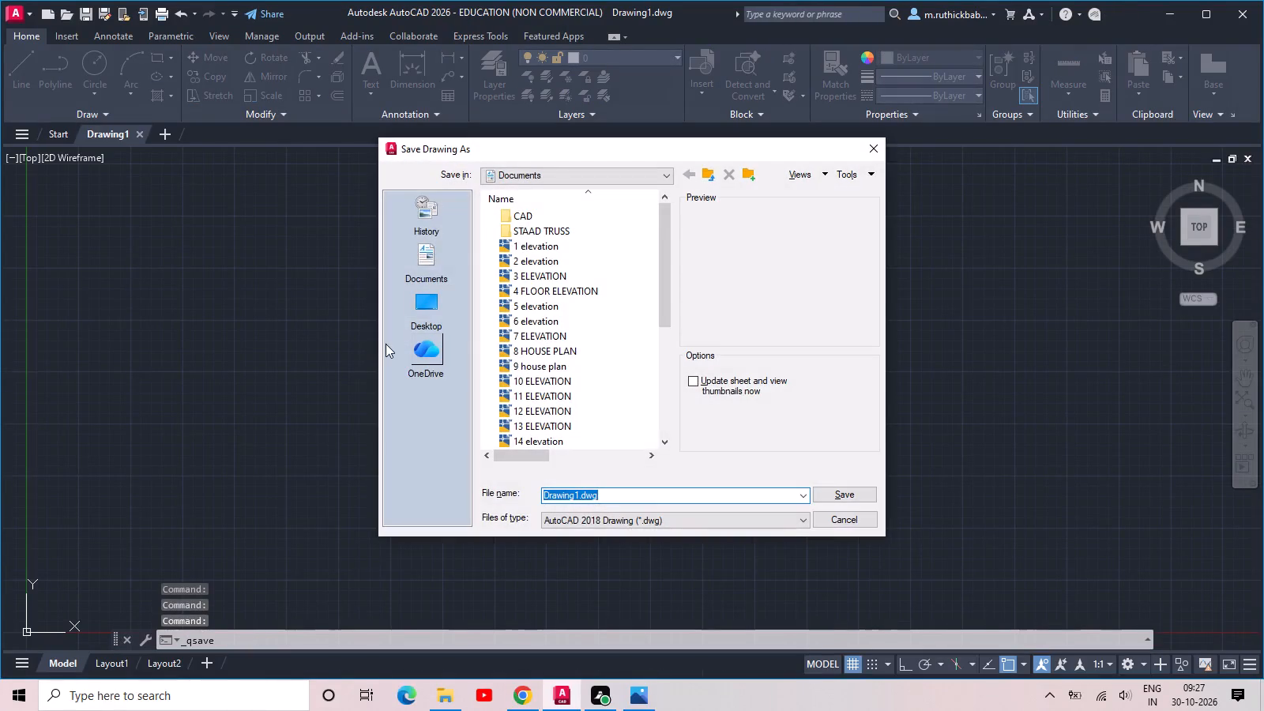
key("1")
key("9")
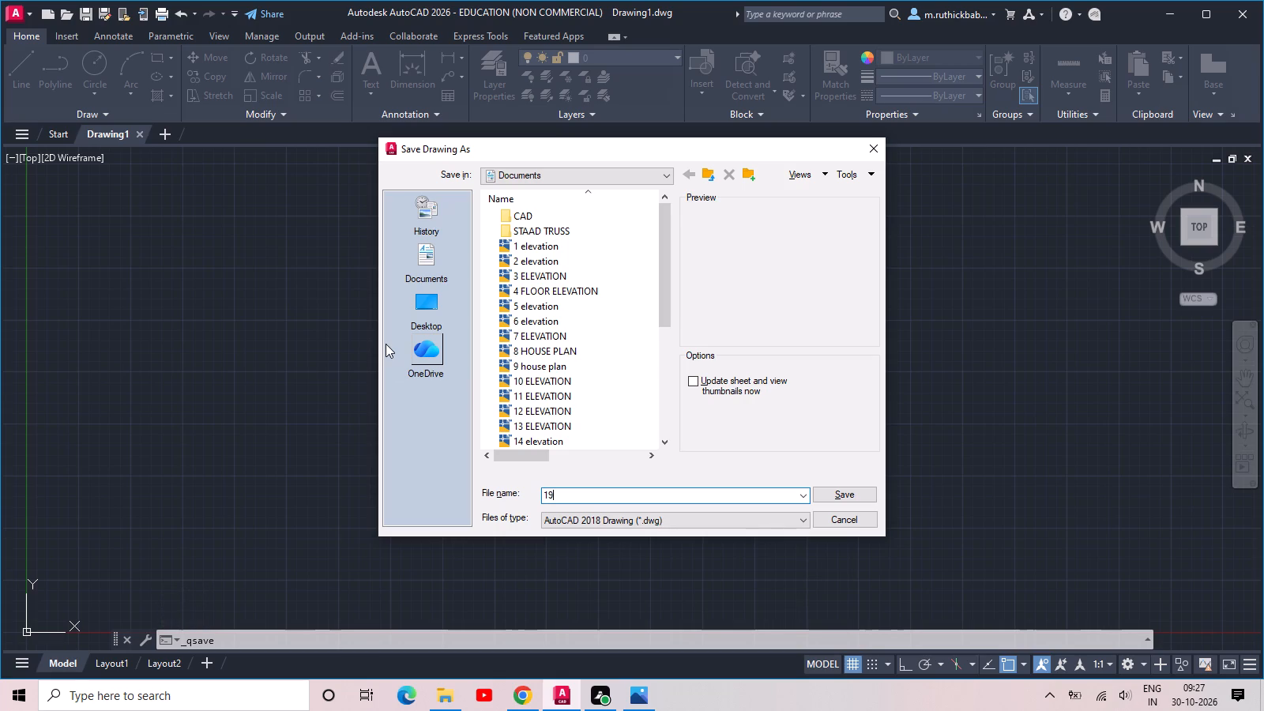
key("space")
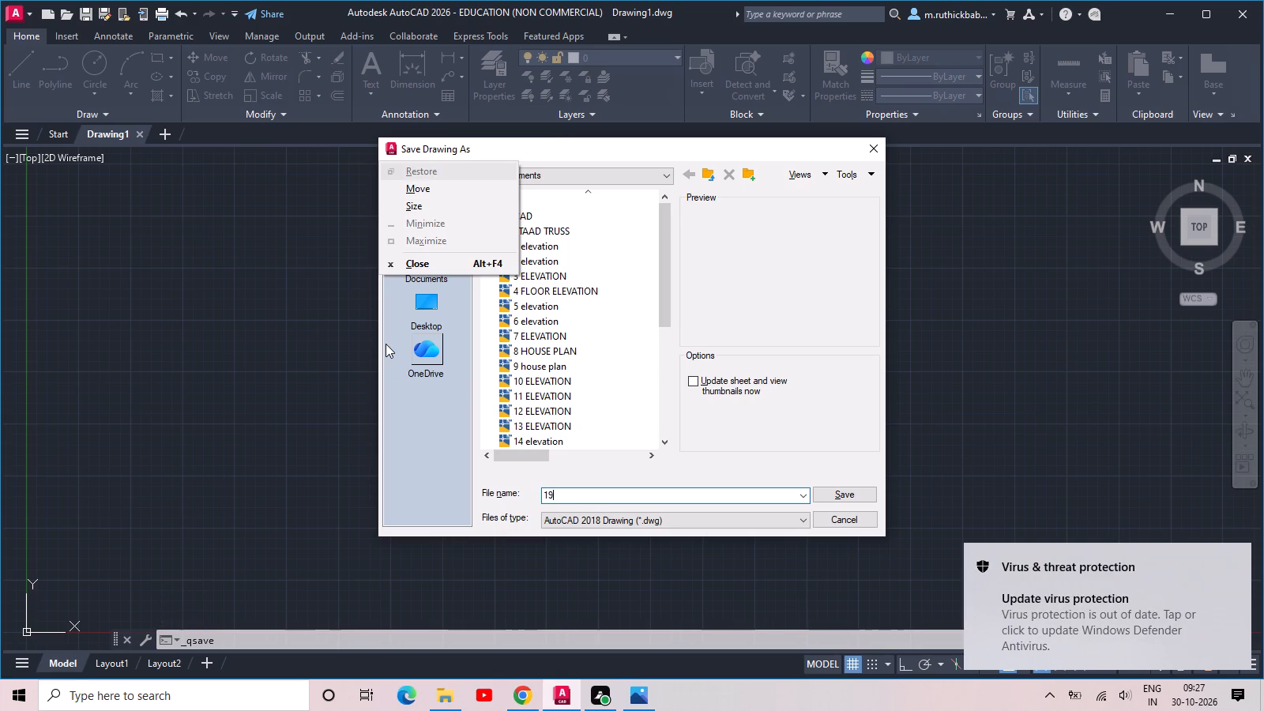
key("space")
left_click(578, 496)
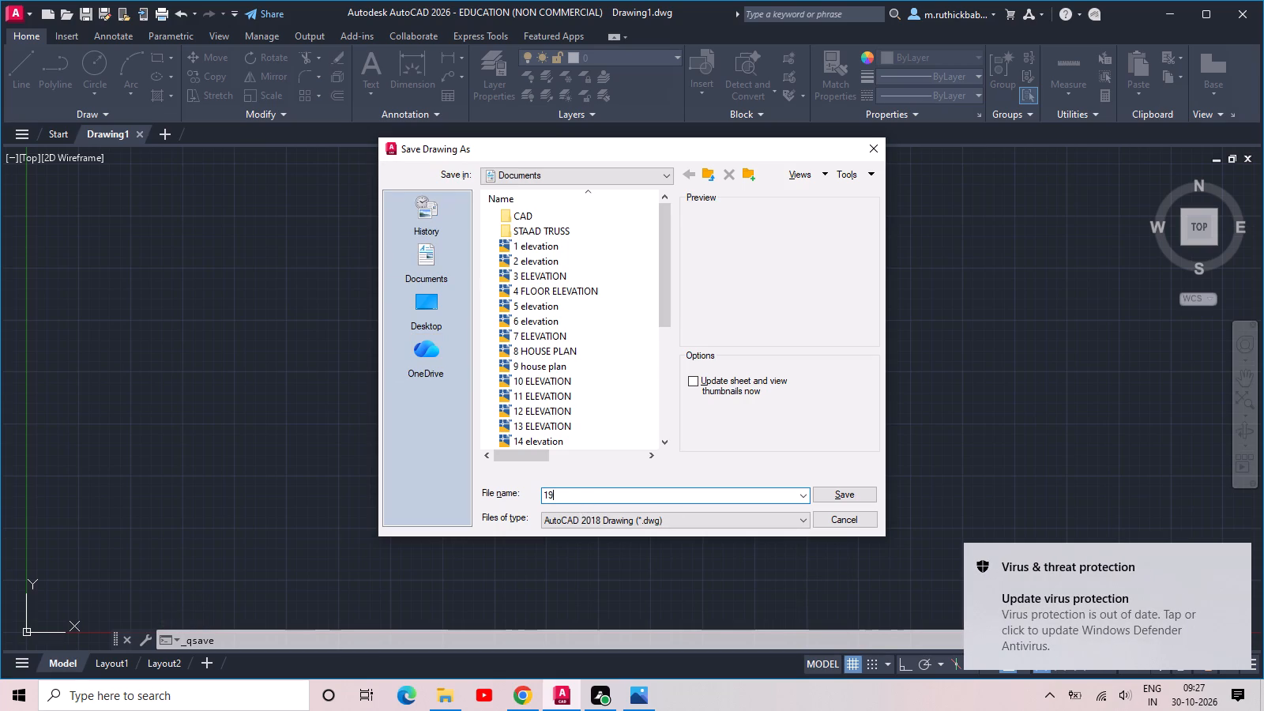
key("space")
type("ELEVATION")
key("Return")
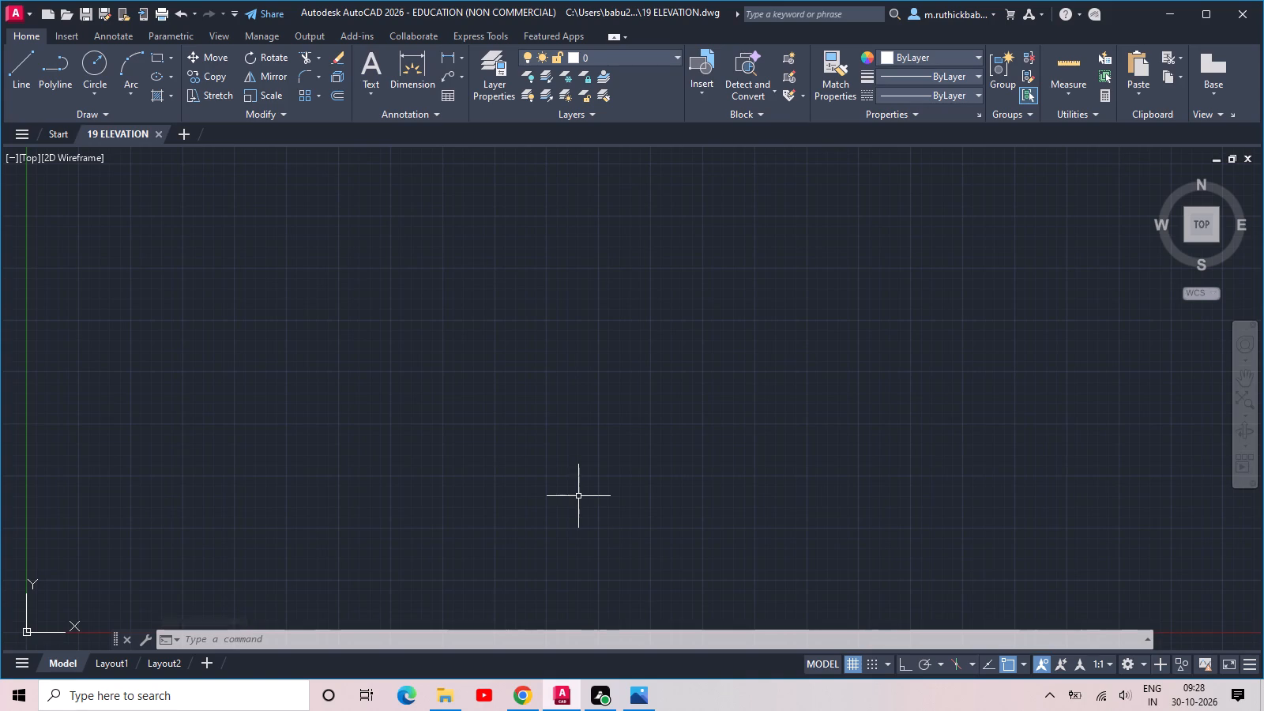
Configure the drawing units to Engineering length type with 0'-0" precision.
key("u")
key("space")
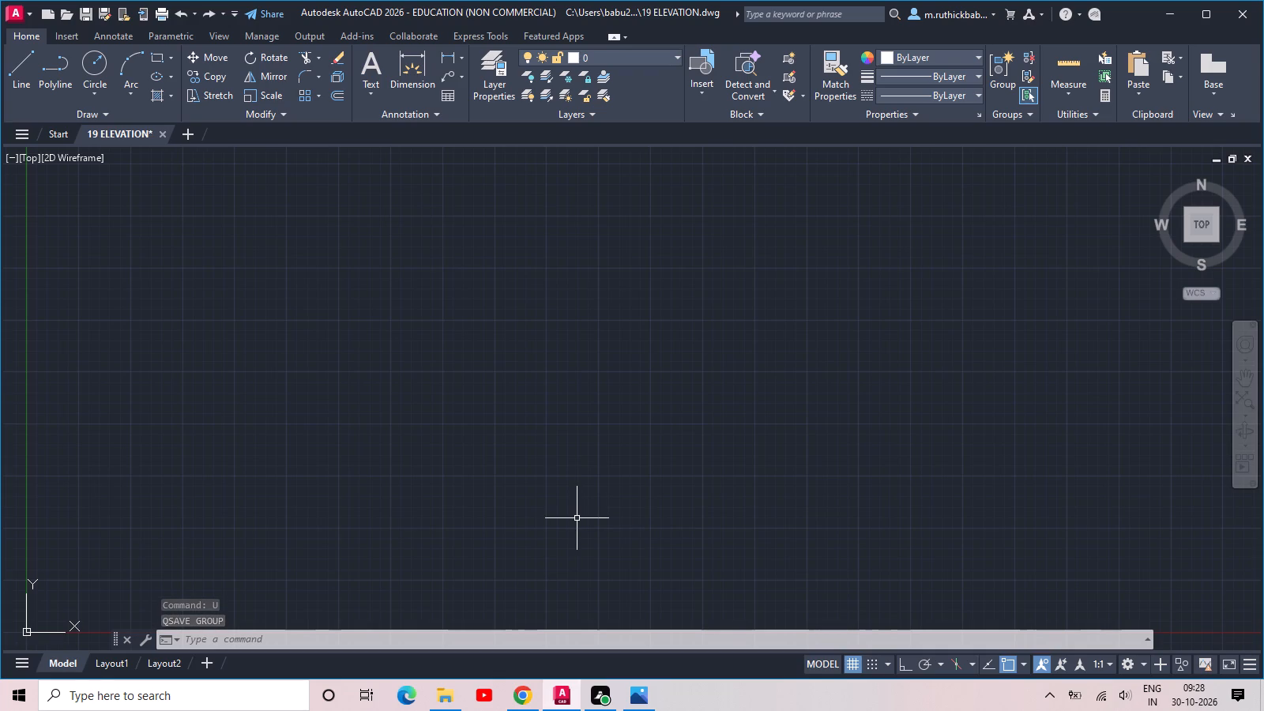
key("u")
type("N")
key("space")
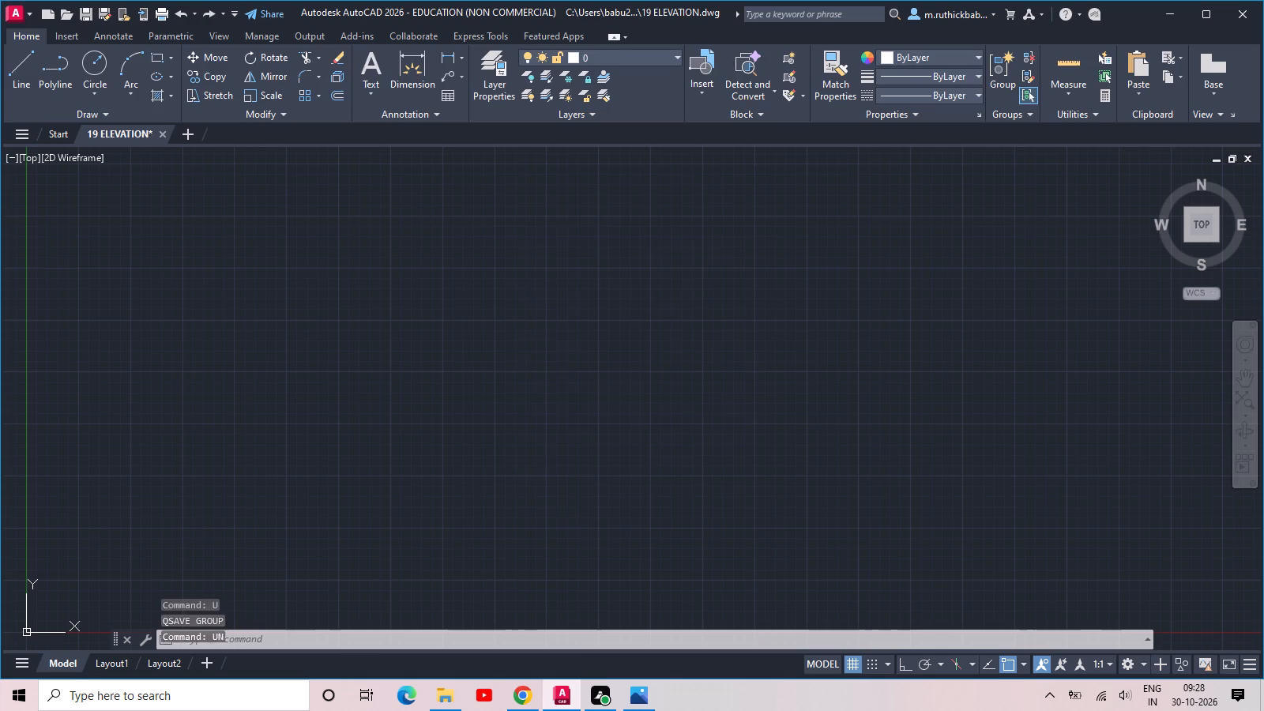
left_click(590, 230)
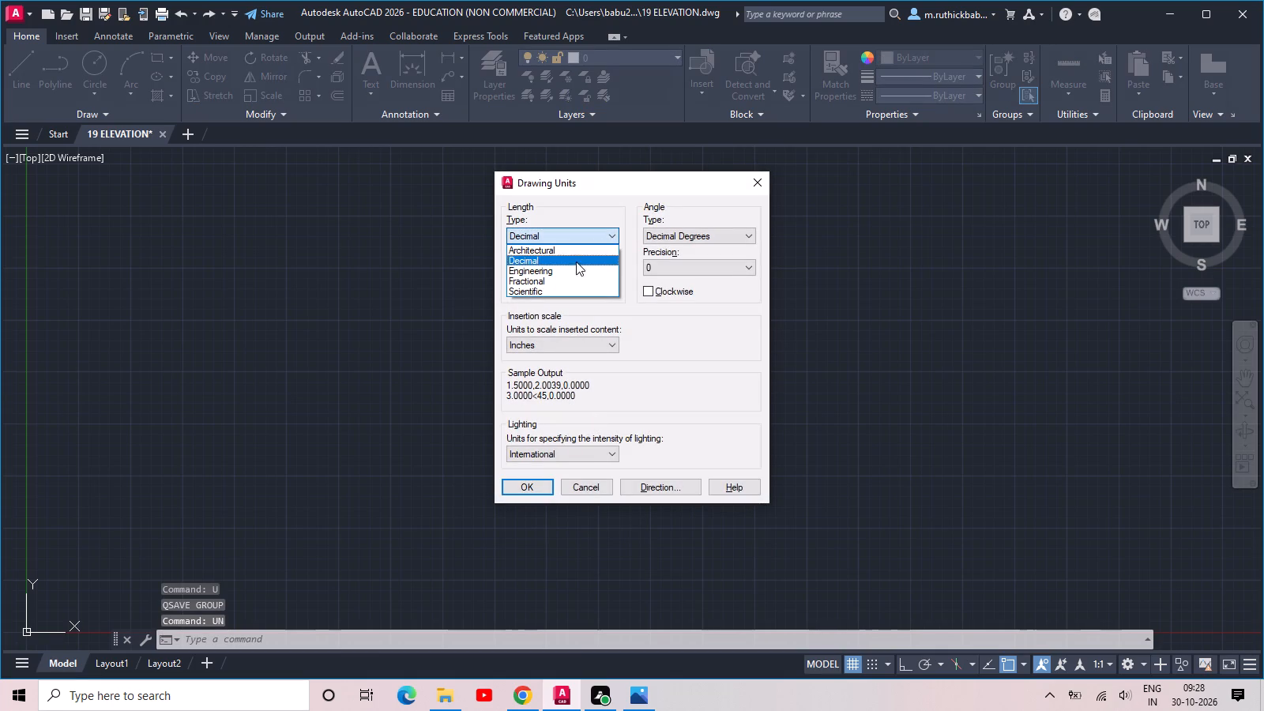
left_click(577, 269)
left_click(577, 269)
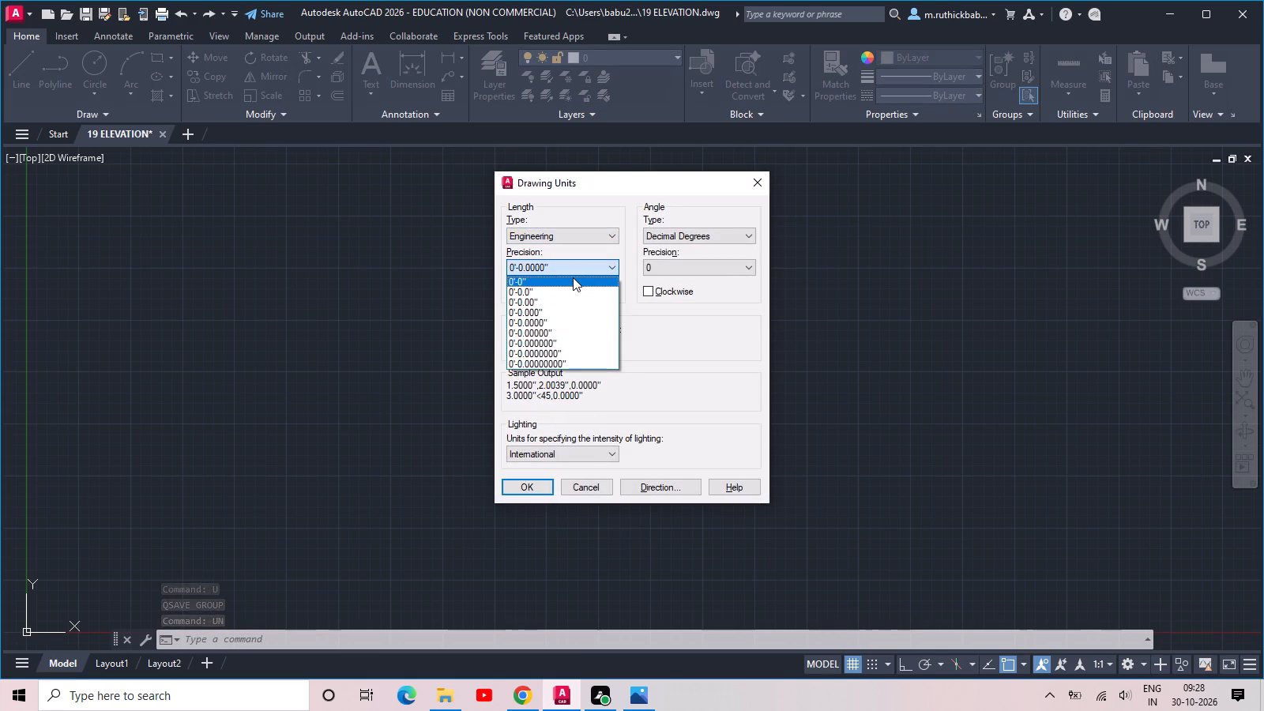
left_click(573, 277)
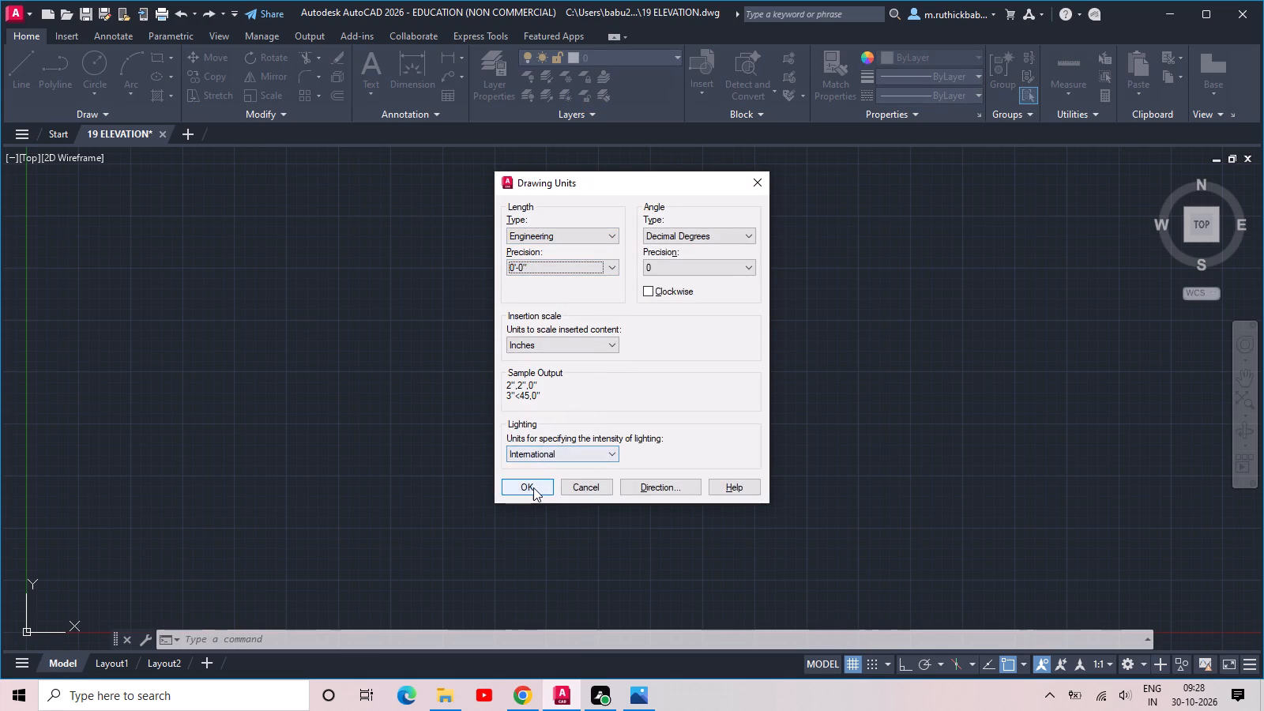
left_click(533, 487)
Draw a rectangle 20' wide and 10' high near the origin.
type("REC")
key("space")
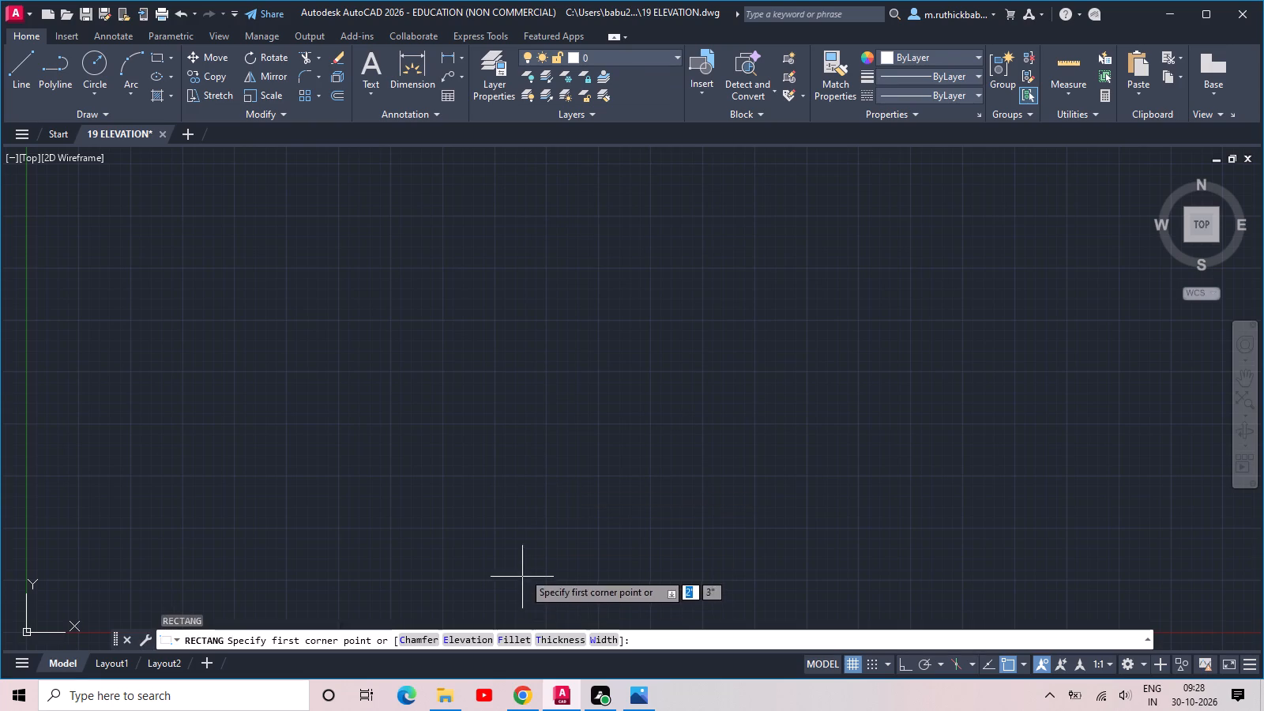
left_click_drag(524, 562, 525, 555)
middle_click_drag(791, 281, 666, 382)
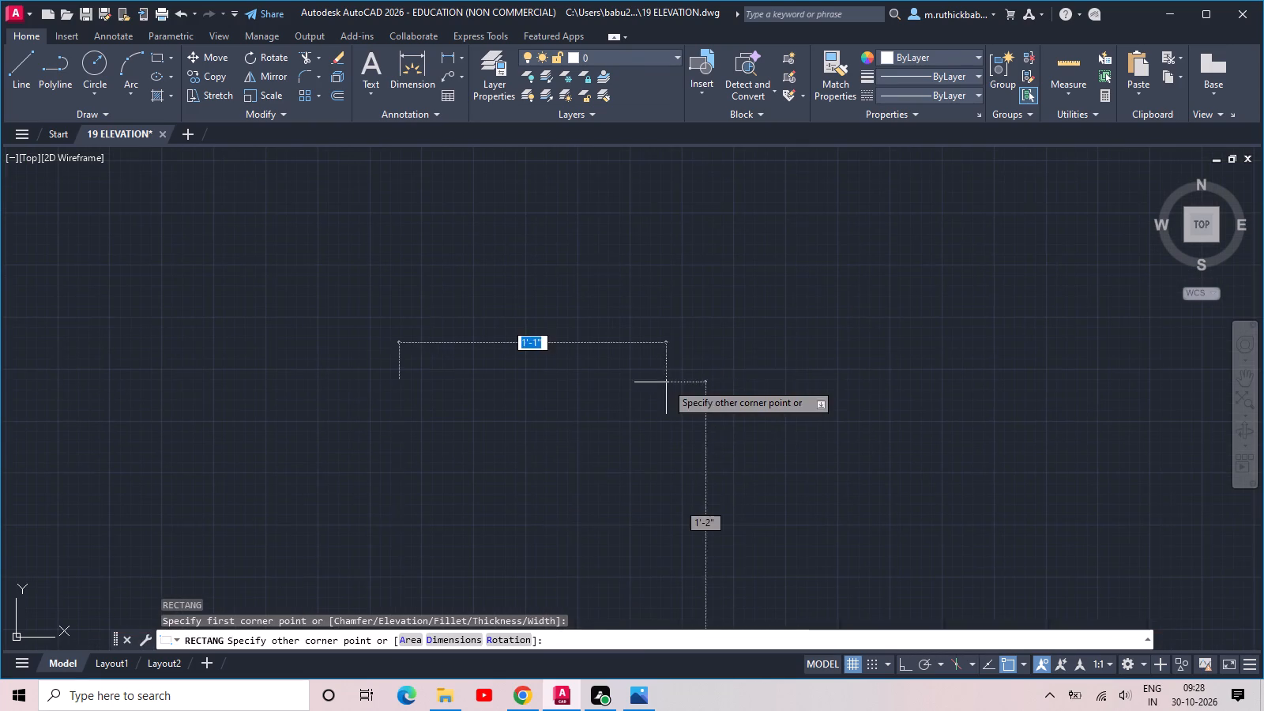
scroll(732, 358, "down", 2)
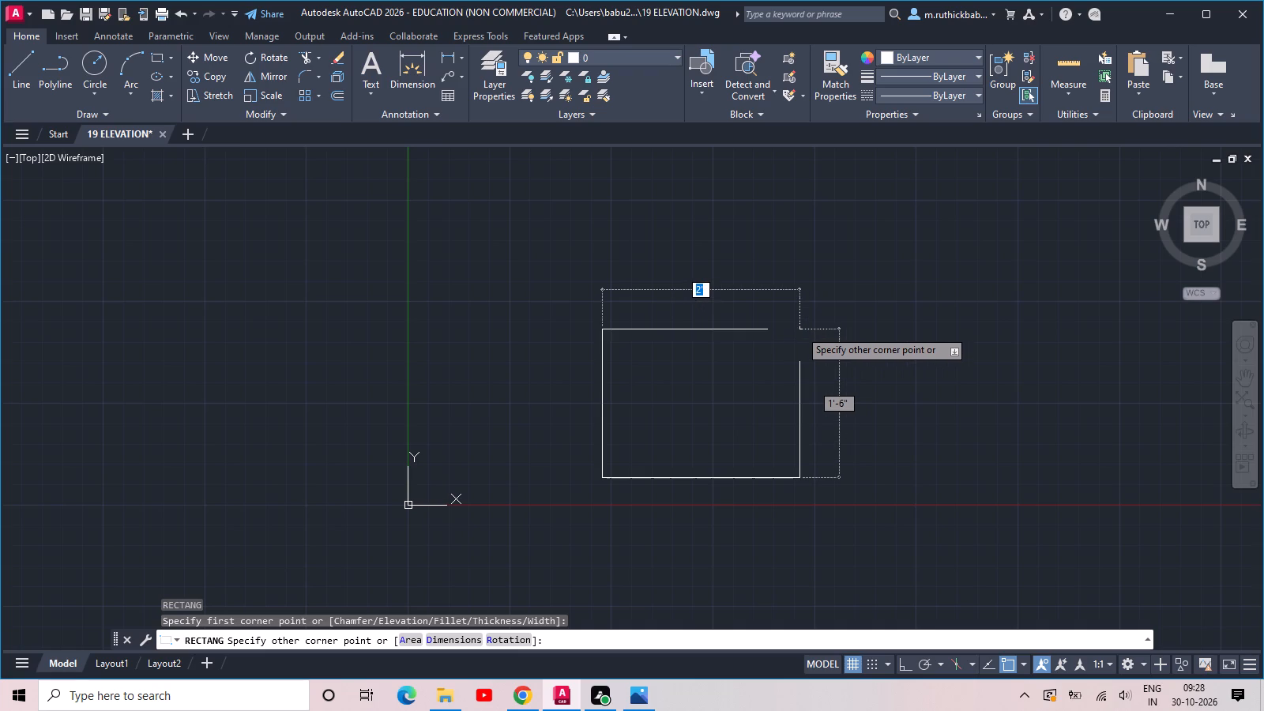
type("20'")
key("Tab")
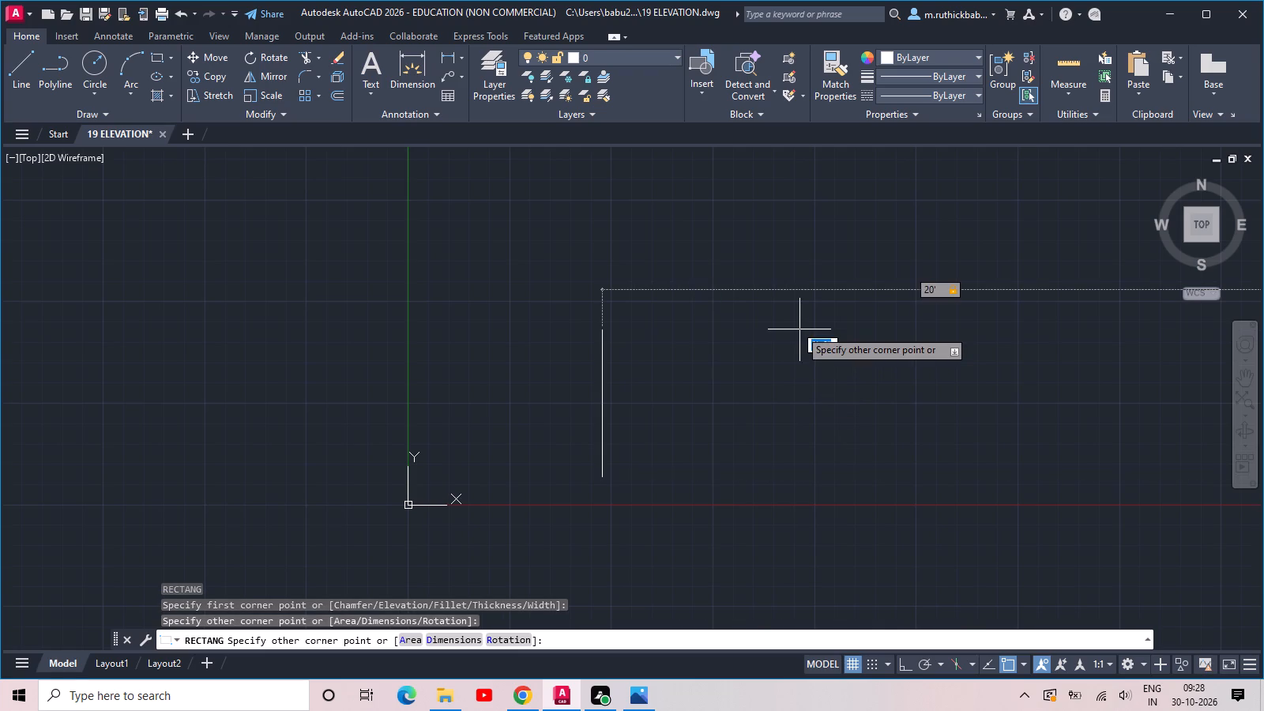
key("1")
type("0'")
key("Return")
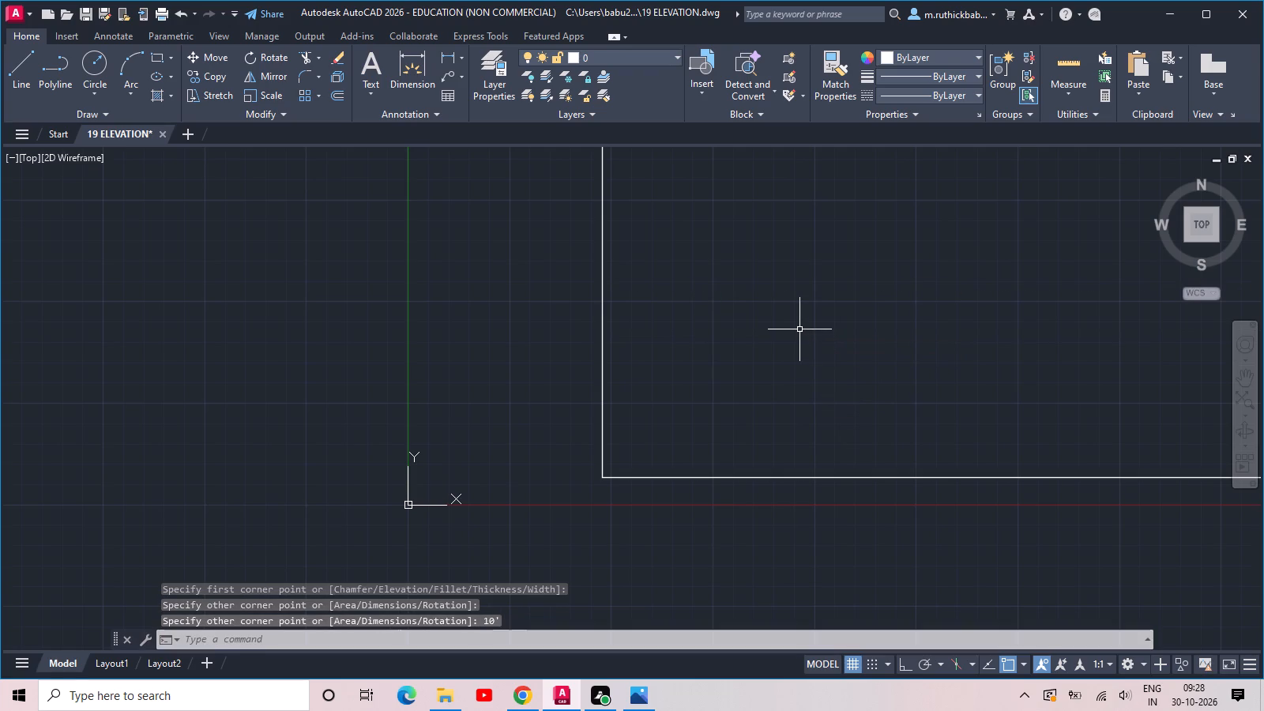
Explode the 20' by 10' rectangle into separate lines.
scroll(799, 329, "down", 4)
middle_click_drag(983, 271, 532, 528)
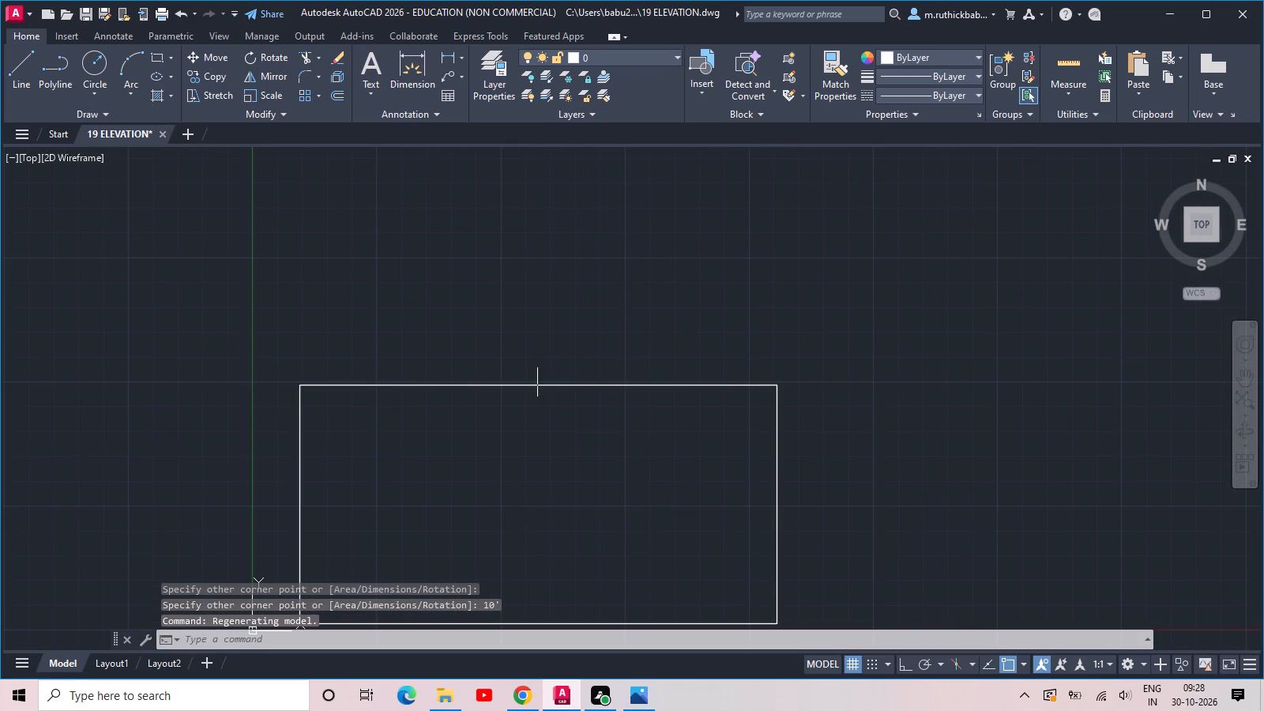
left_click_drag(633, 413, 592, 382)
left_click(524, 323)
type("X")
key("space")
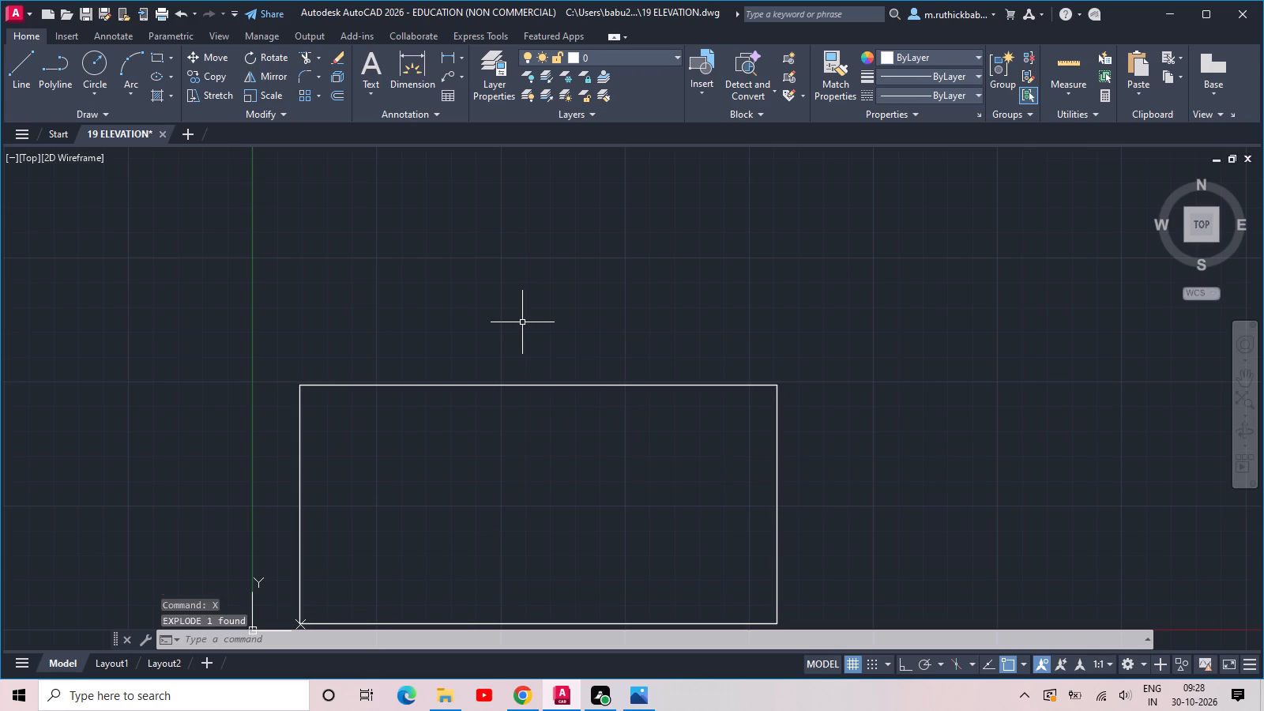
Offset the rectangle's right edge 11' inward to the left.
scroll(522, 322, "down", 3)
scroll(580, 407, "up", 3)
middle_click_drag(537, 349, 732, 498)
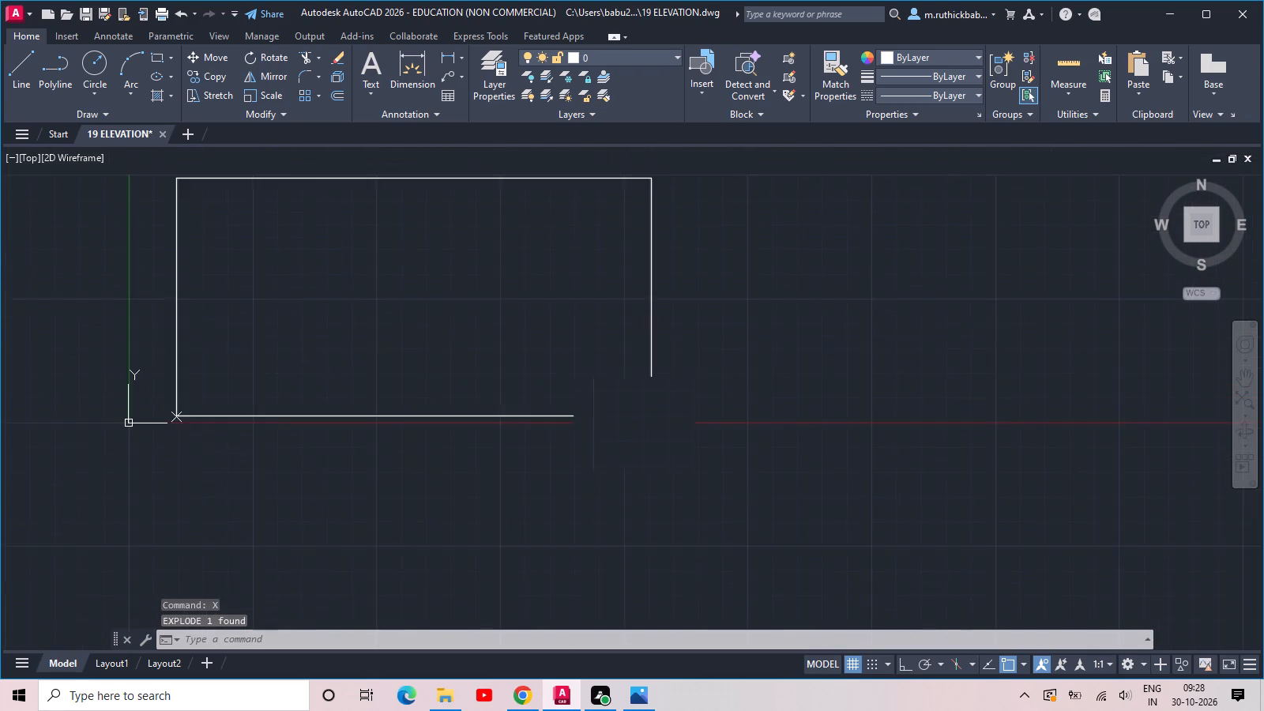
middle_click_drag(732, 498, 769, 547)
middle_click_drag(726, 441, 754, 544)
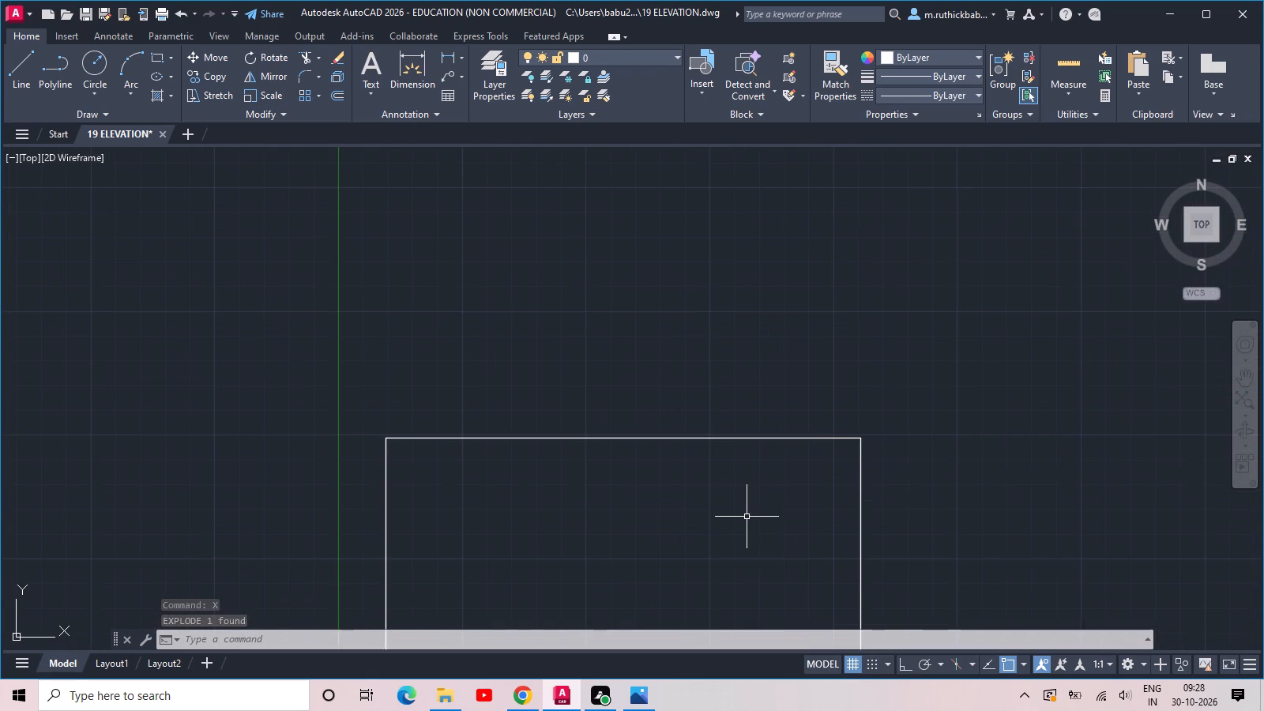
type("OFF")
key("space")
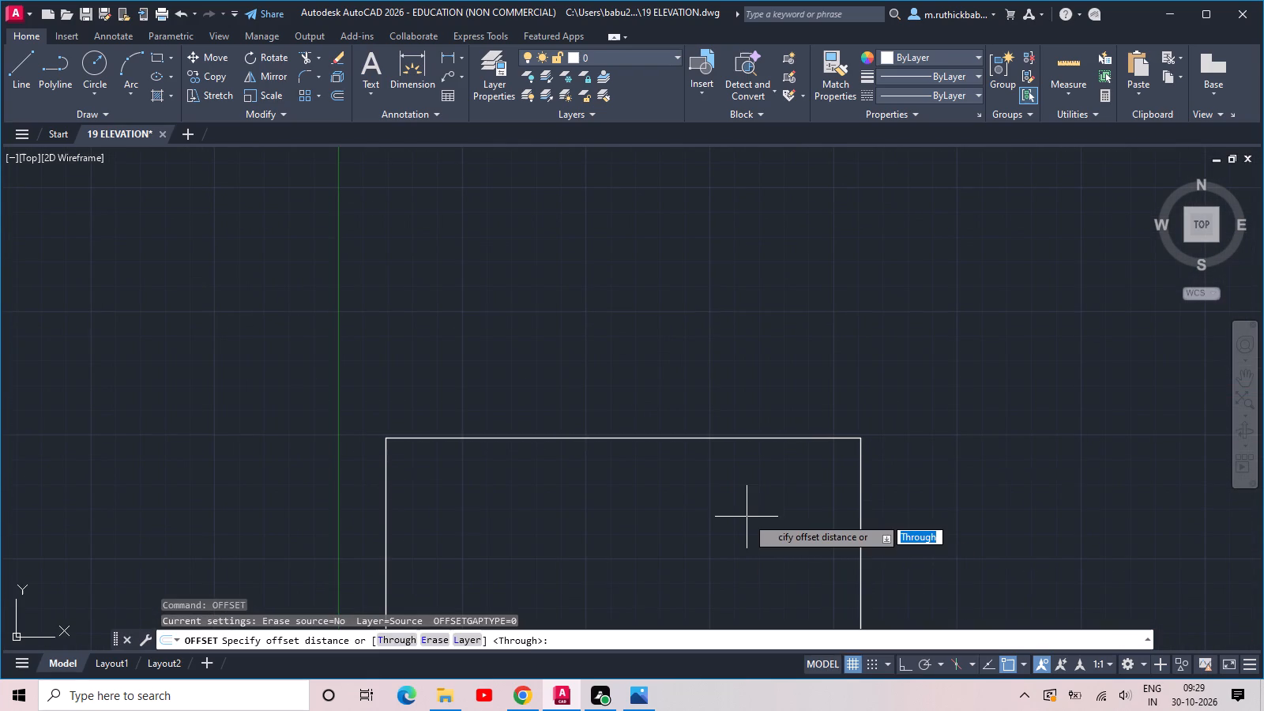
type("11'")
key("Return")
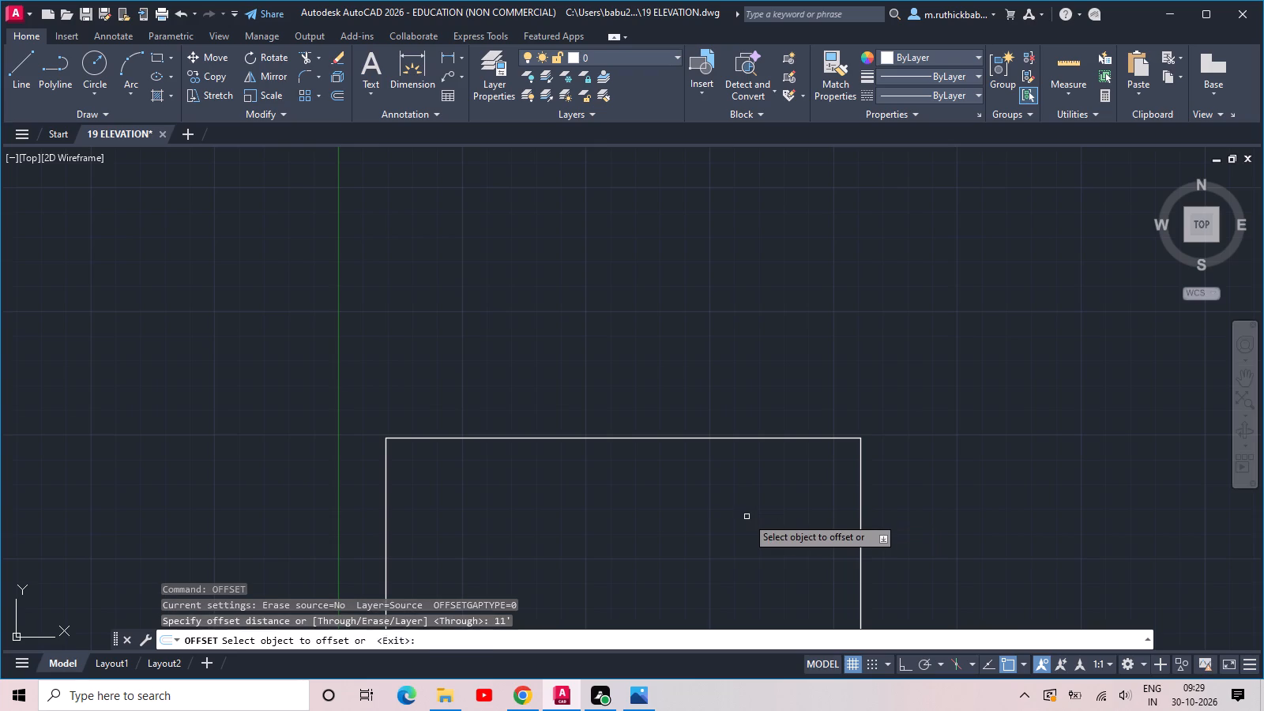
left_click(861, 479)
left_click(798, 508)
Offset the interior vertical line 18 inches to the left.
middle_click_drag(817, 394, 820, 370)
middle_click_drag(721, 552, 739, 445)
scroll(615, 416, "up", 1)
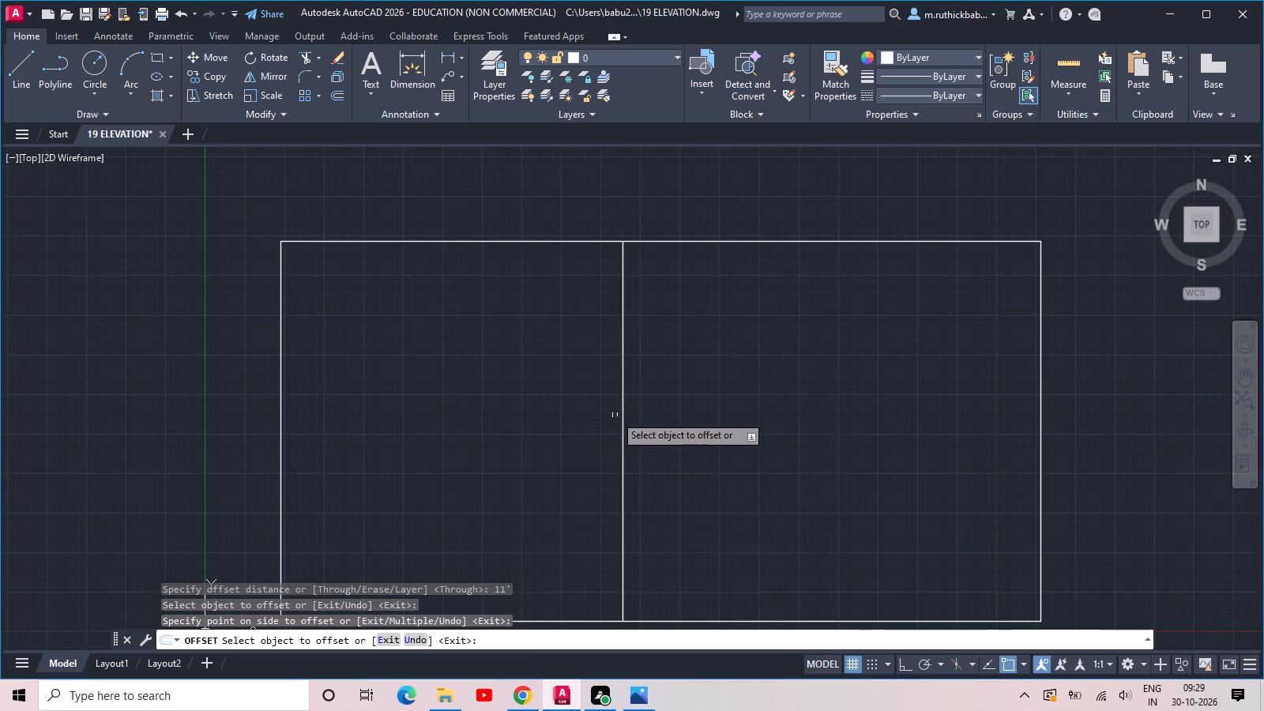
left_click(624, 408)
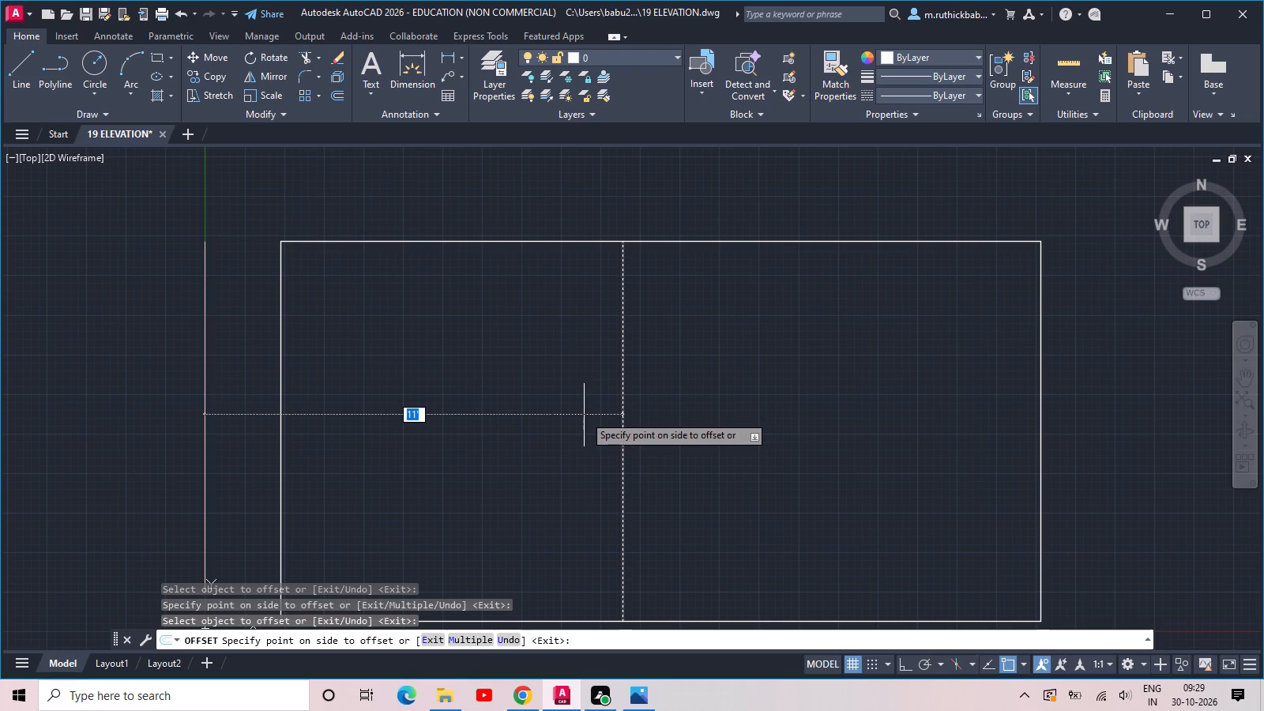
key("2")
key("BackSpace")
key("1")
key("8")
key("Return")
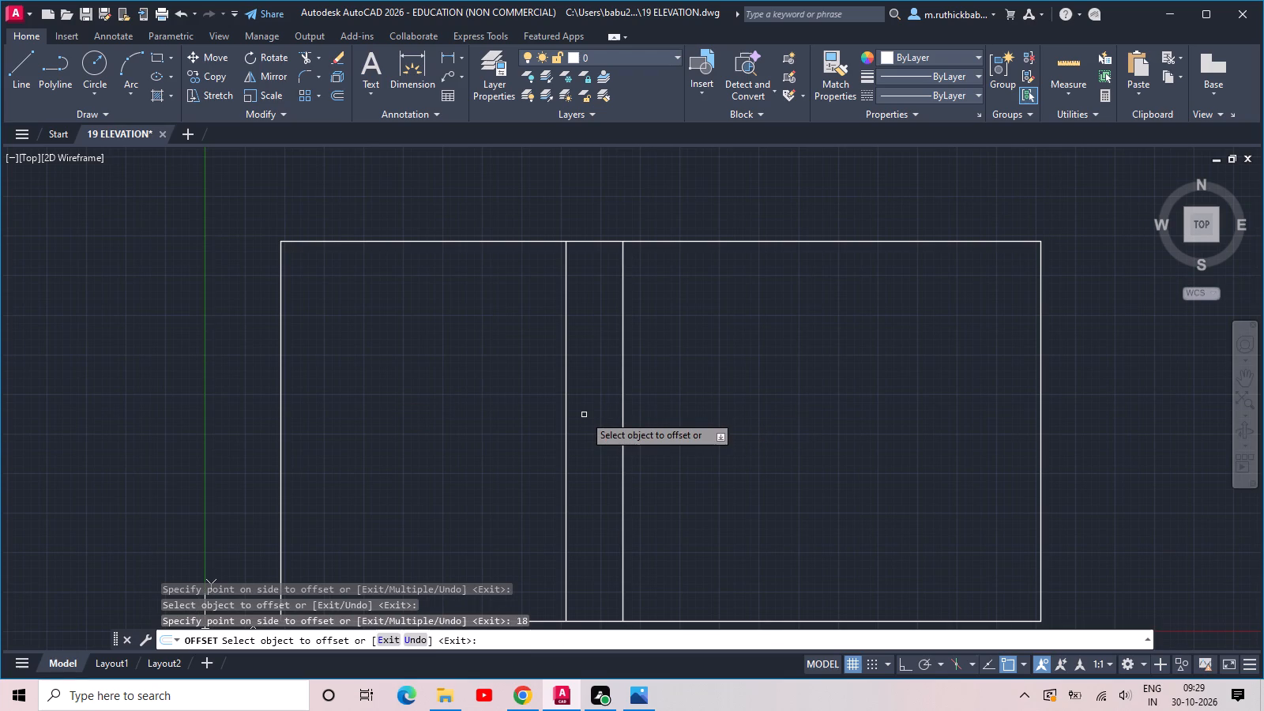
Offset the rectangle's bottom edge 24 inches upward.
scroll(1006, 409, "down", 1)
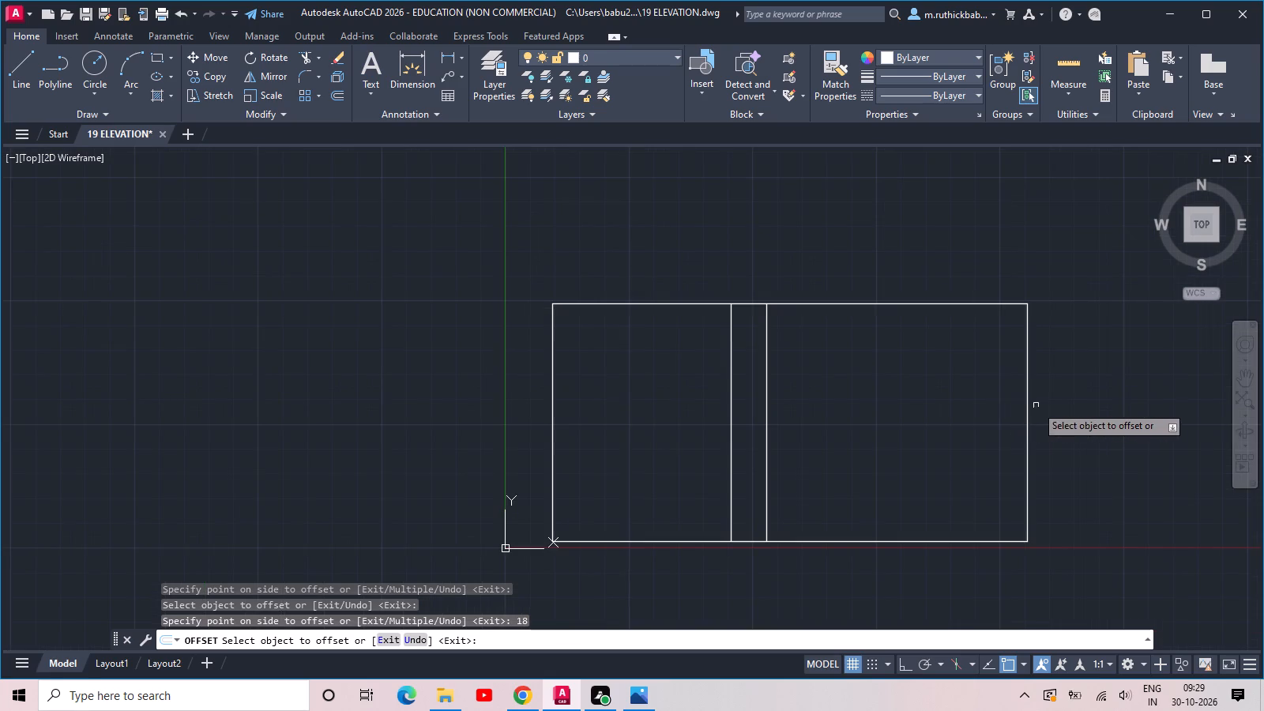
scroll(1036, 405, "up", 1)
middle_click_drag(1027, 410, 1010, 326)
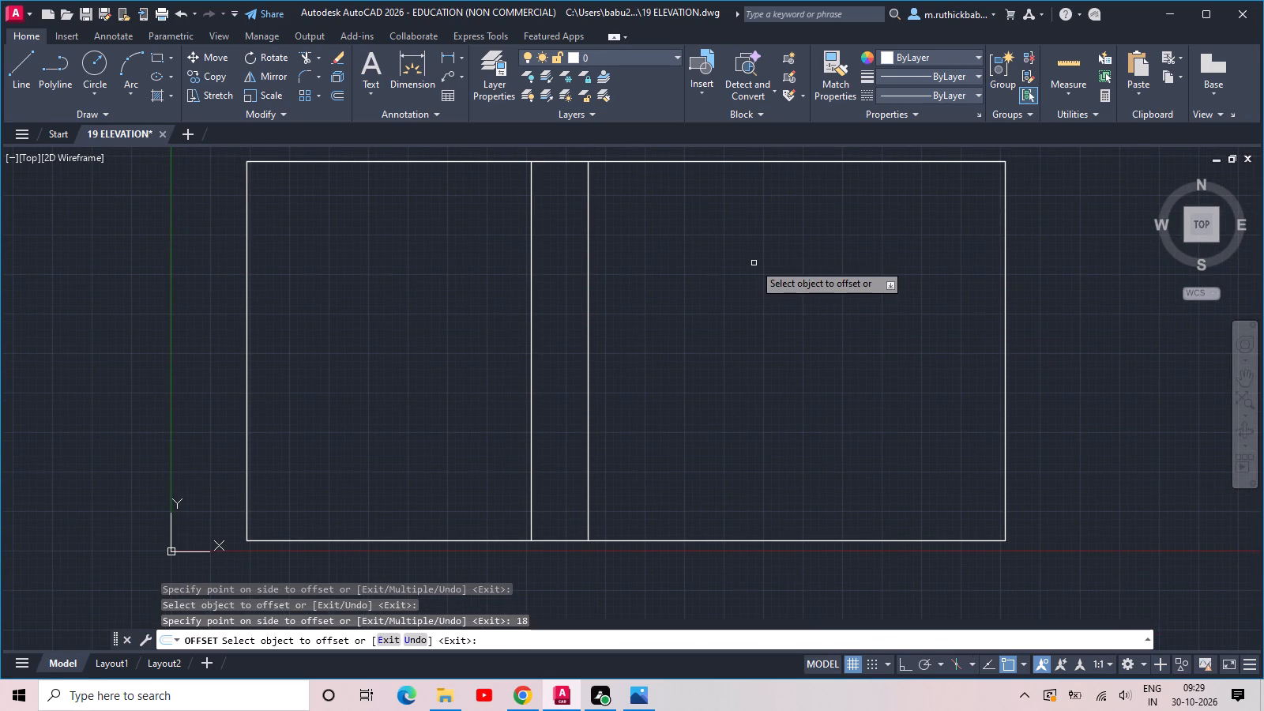
scroll(754, 263, "down", 1)
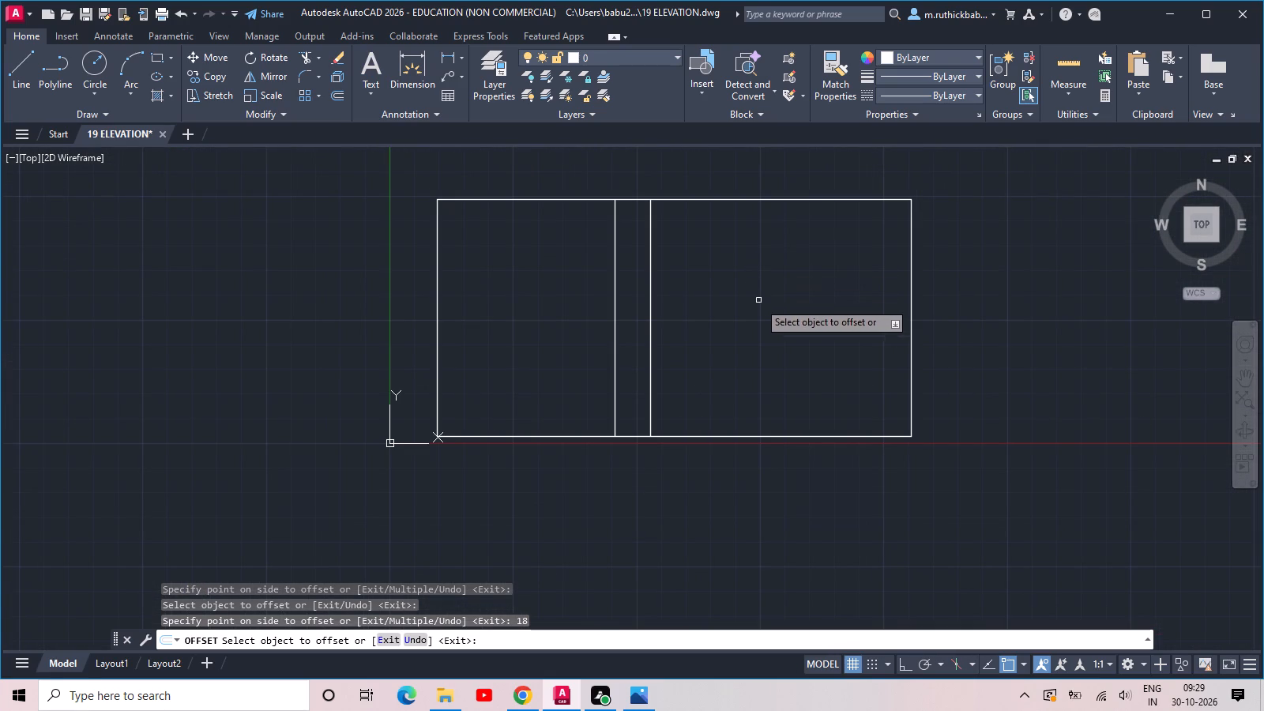
left_click(771, 437)
type("24")
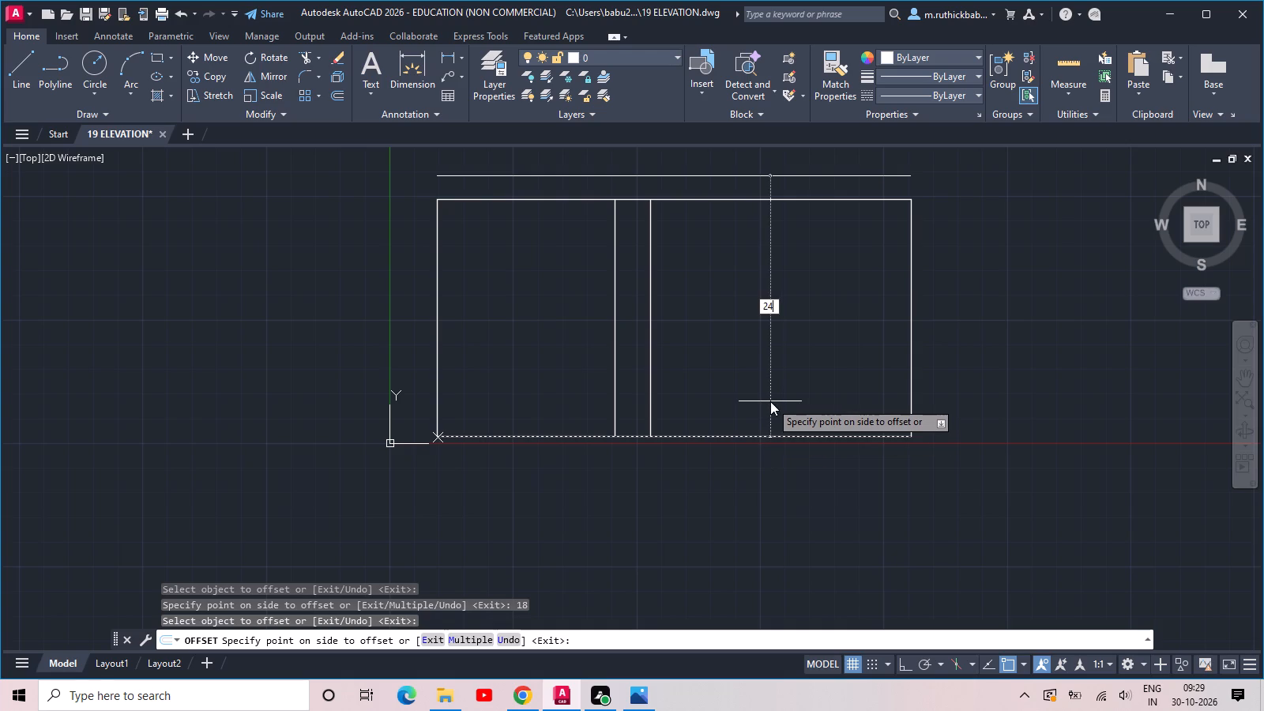
key("space")
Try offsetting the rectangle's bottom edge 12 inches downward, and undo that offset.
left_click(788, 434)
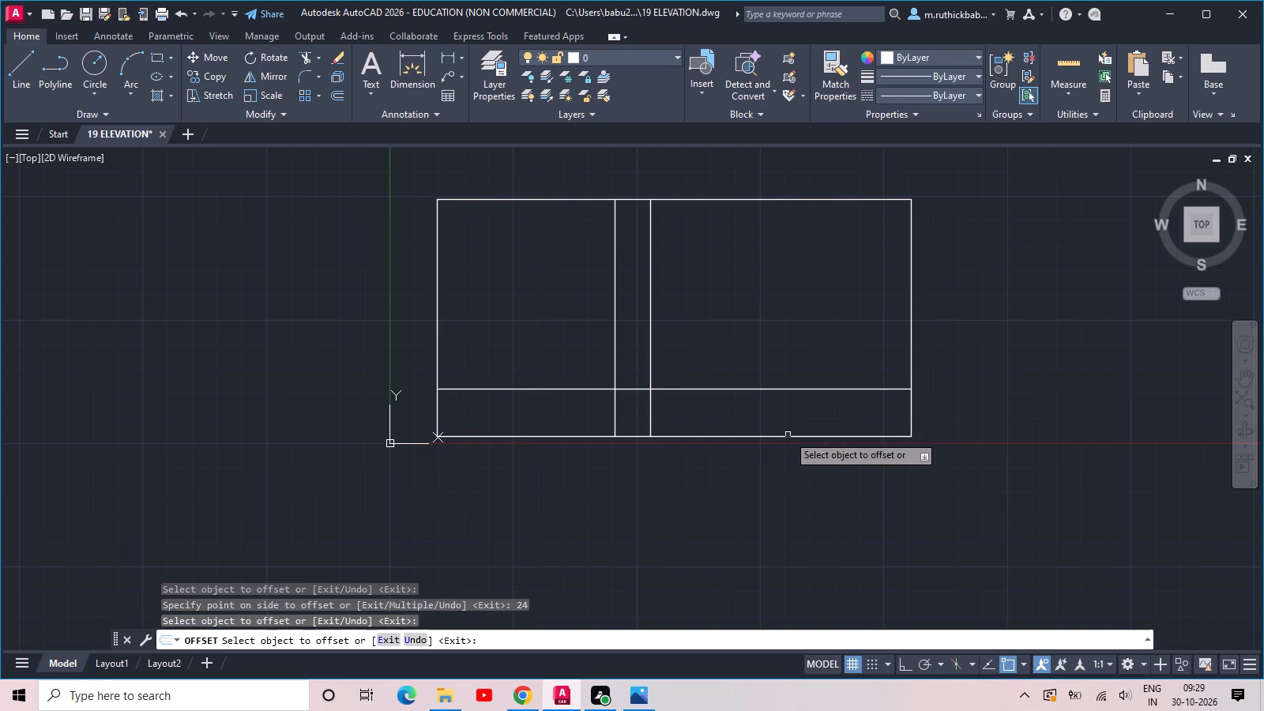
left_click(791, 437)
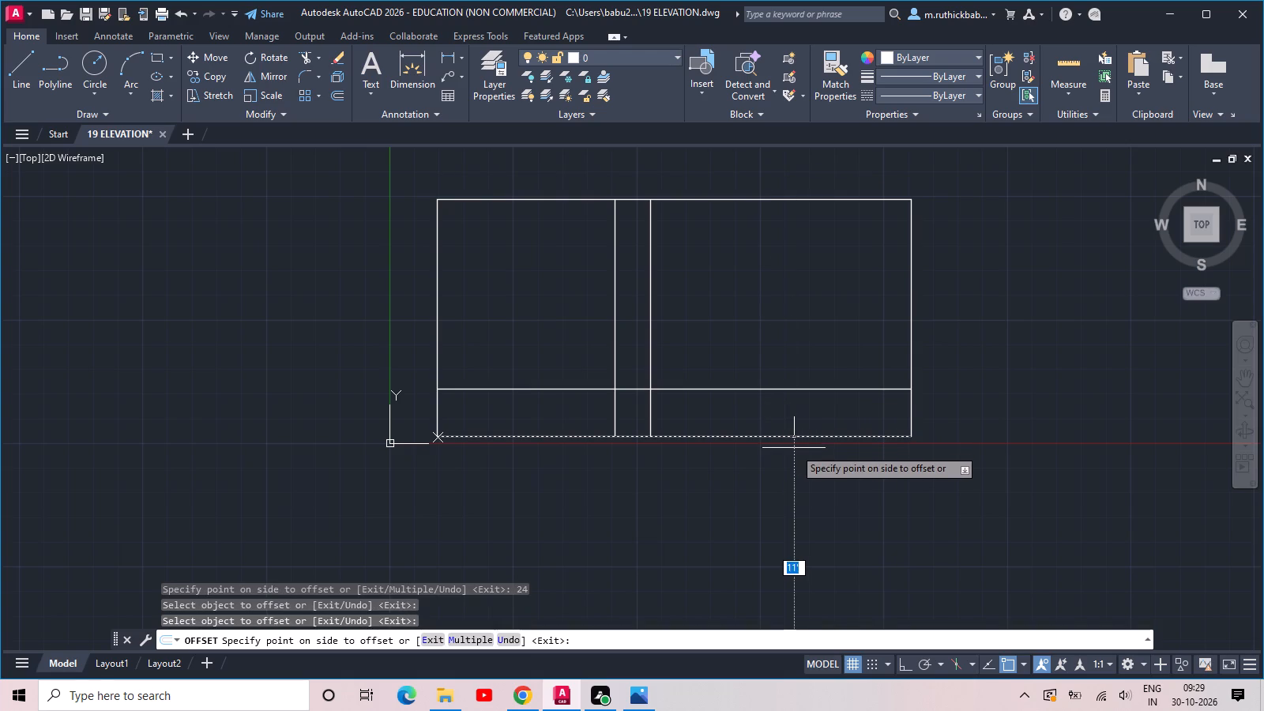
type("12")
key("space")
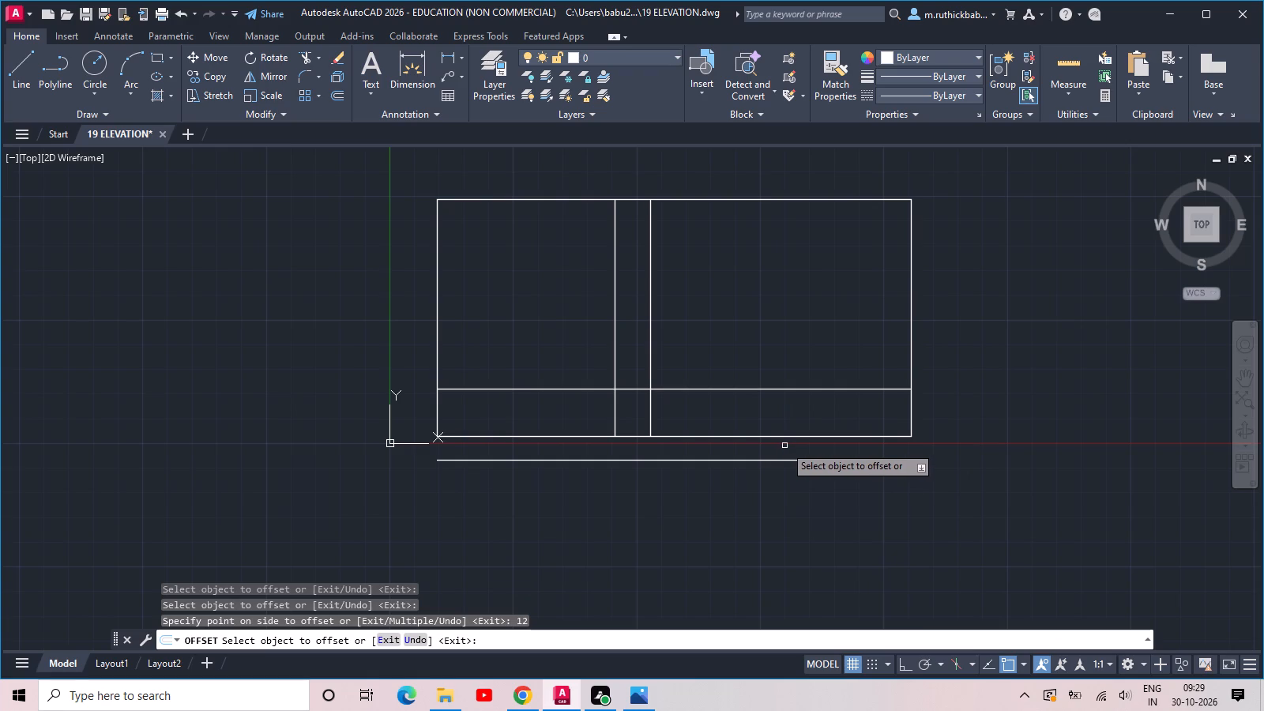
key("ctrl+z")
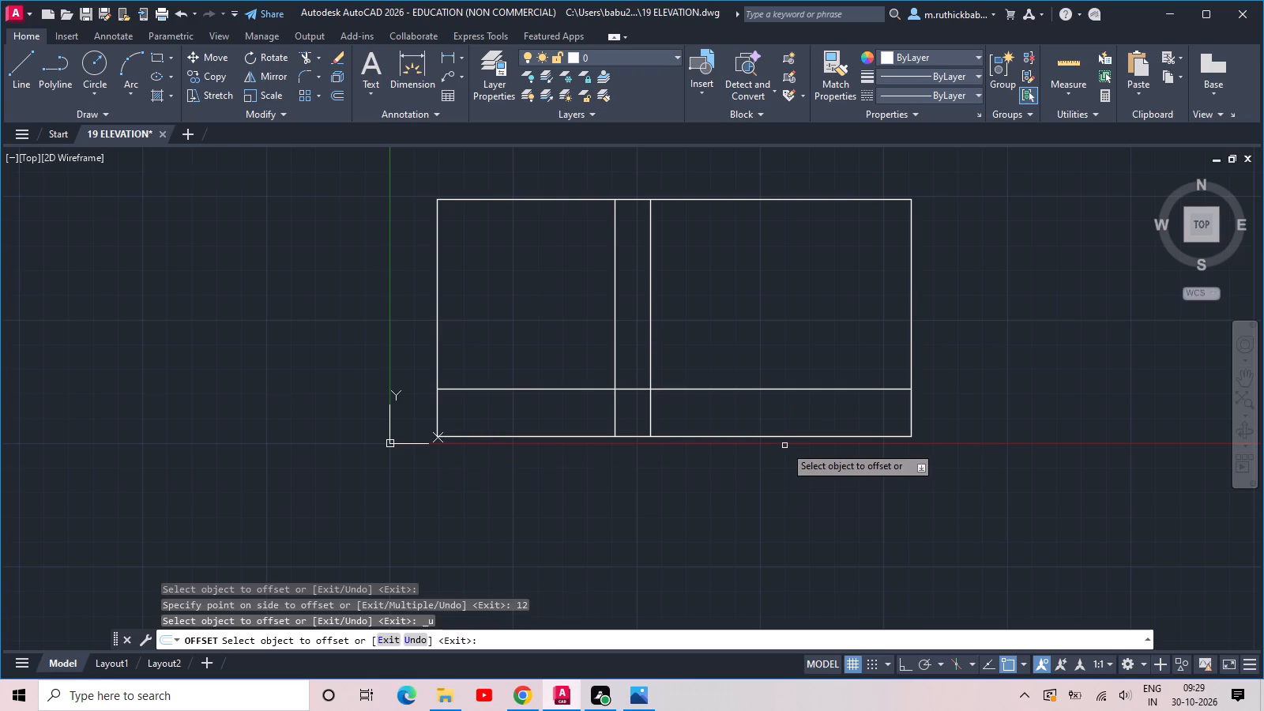
Undo the 24-inch upward offset of the rectangle's bottom edge.
key("ctrl+z")
key("ctrl+z")
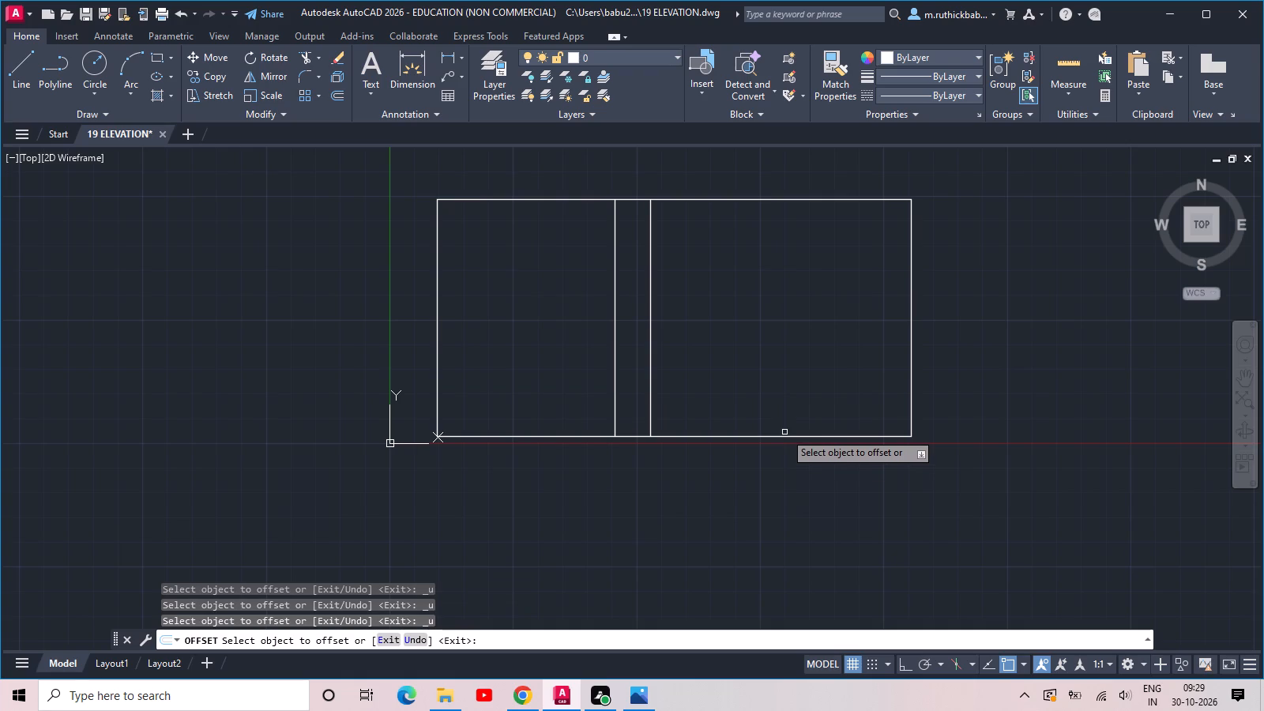
Offset the rectangle's bottom edge upward in succession by 12, 18 and 12 inches, each from the previous line.
left_click(788, 437)
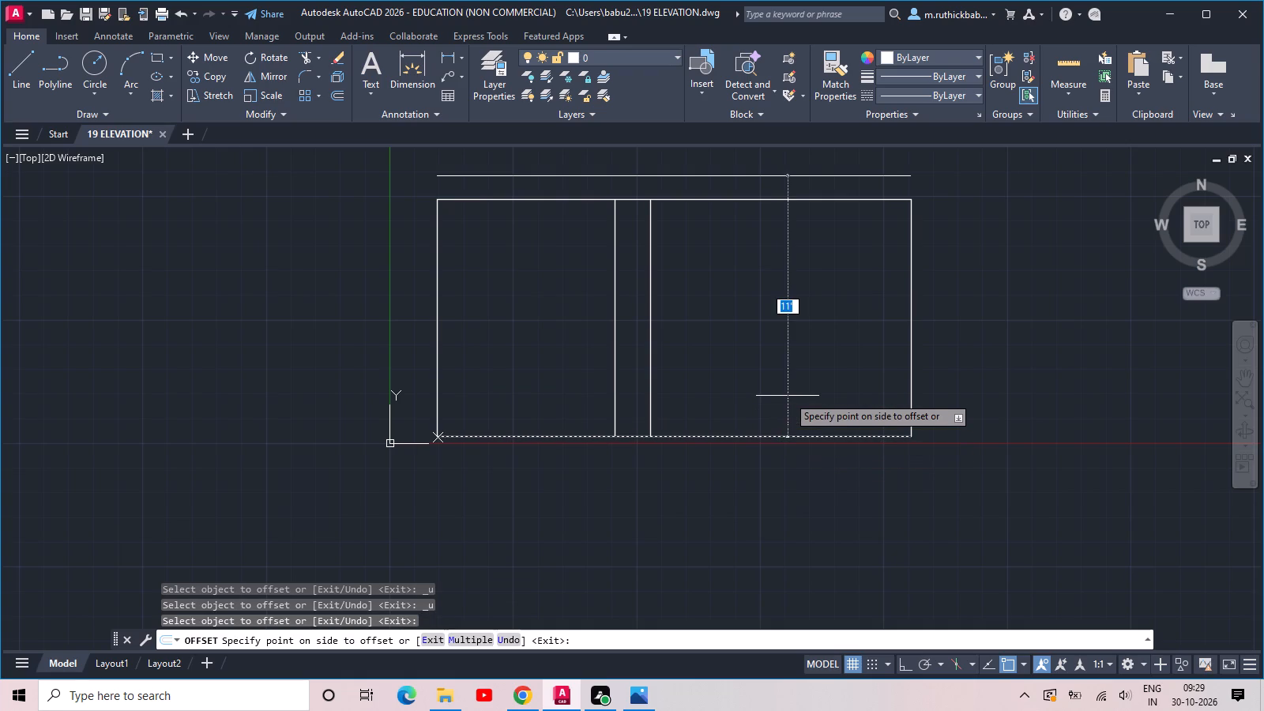
type("12")
key("space")
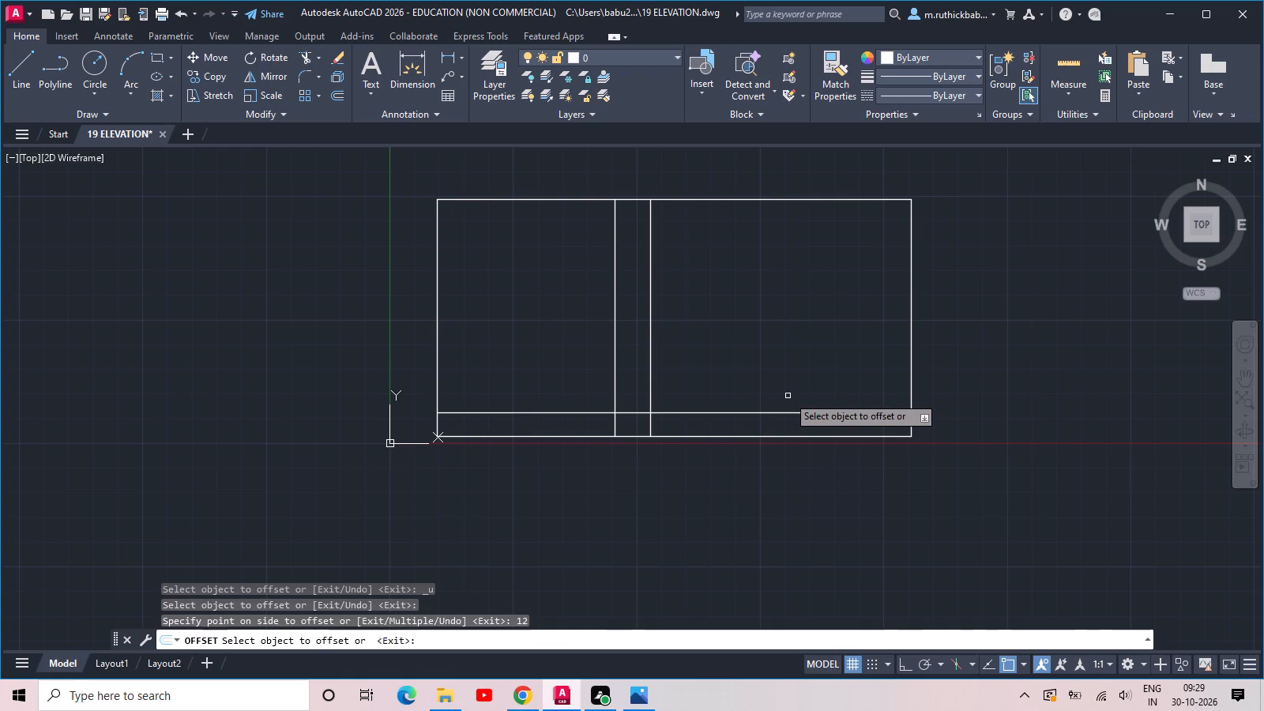
left_click(792, 413)
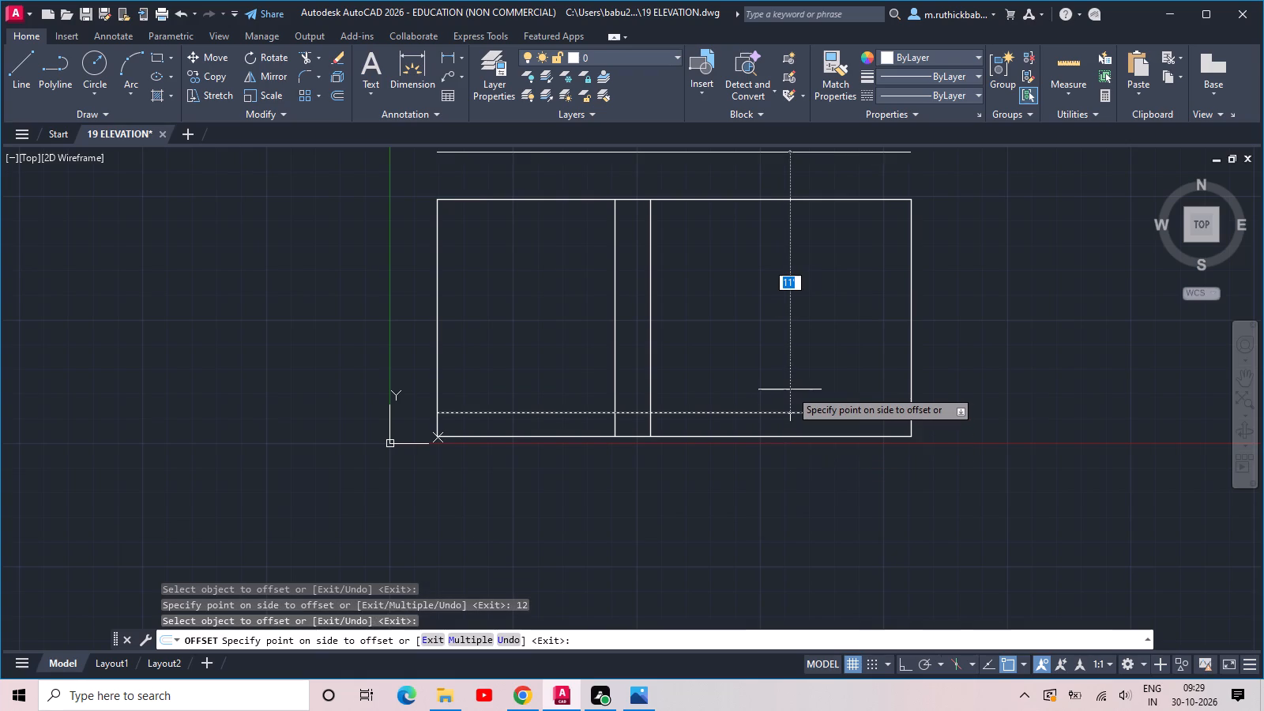
key("1")
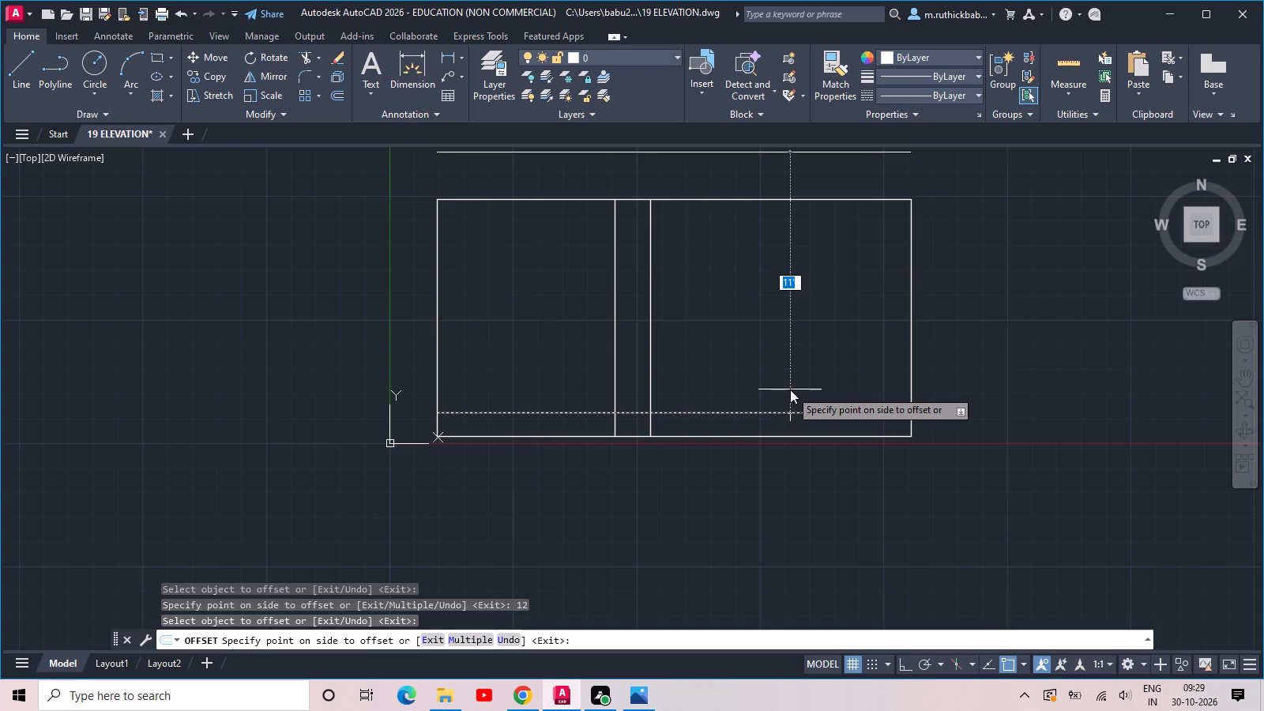
key("8")
key("Return")
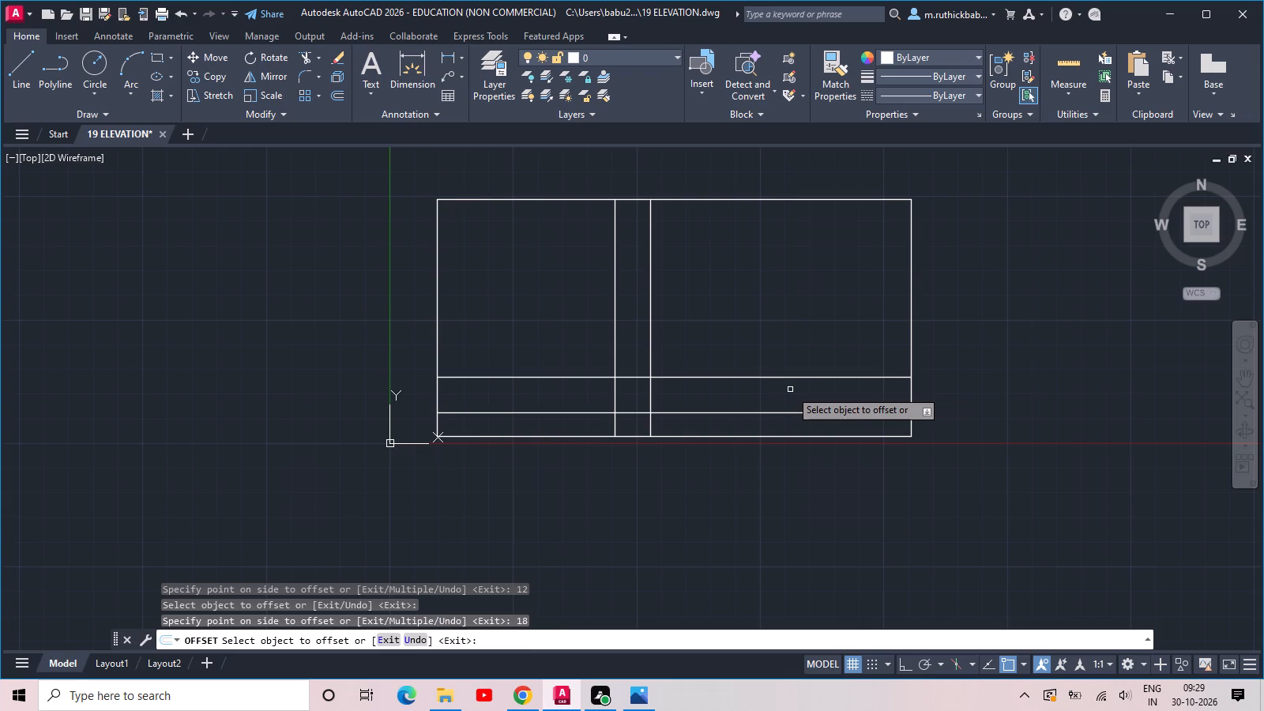
scroll(781, 347, "up", 1)
scroll(749, 388, "down", 1)
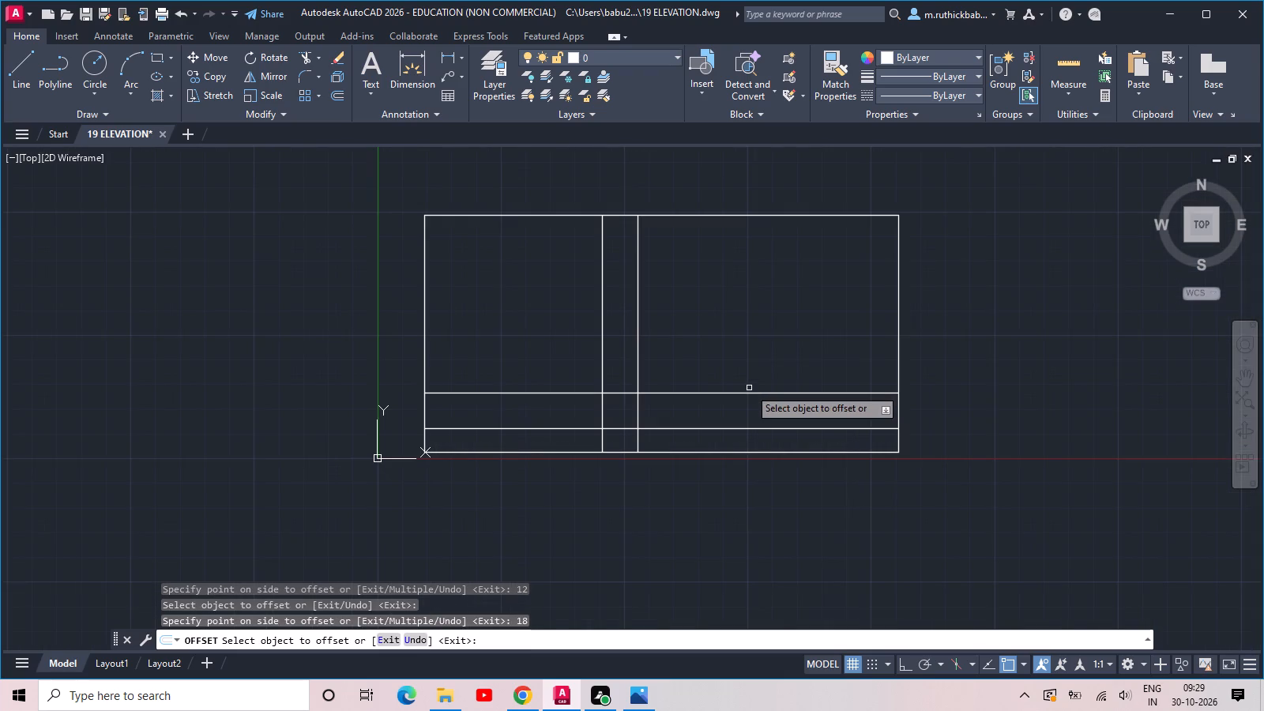
left_click(750, 393)
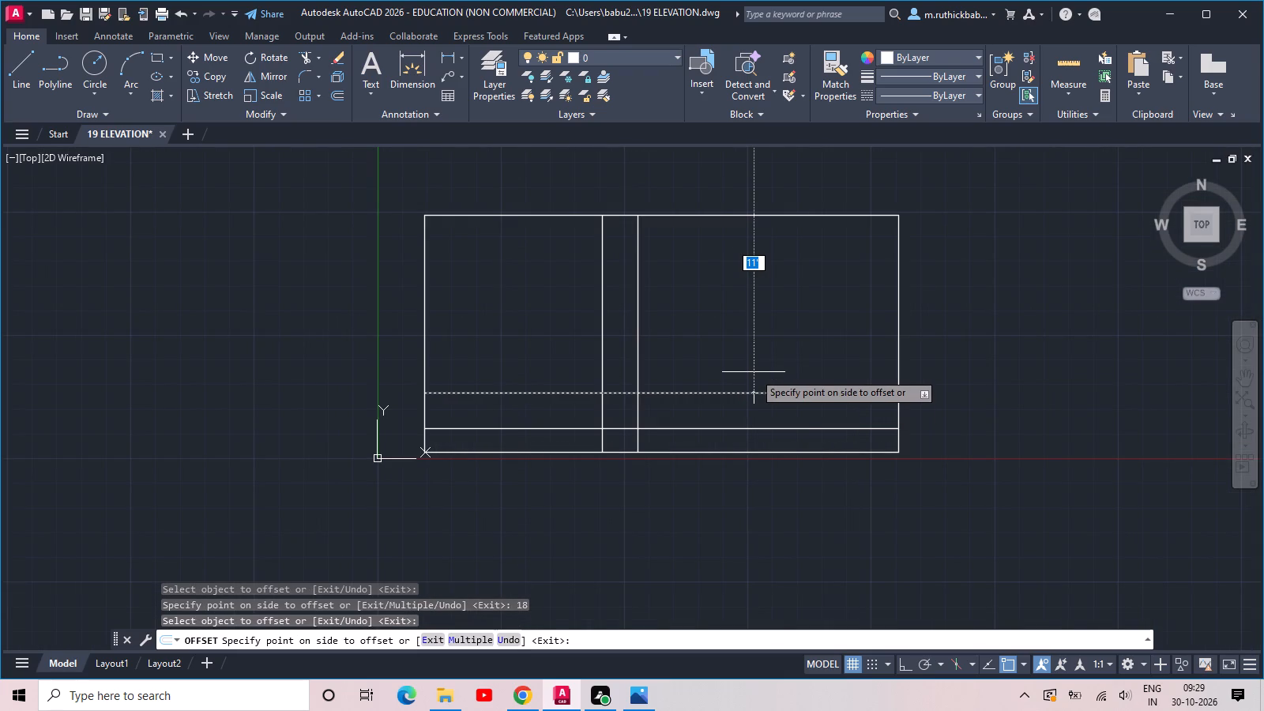
type("12")
key("space")
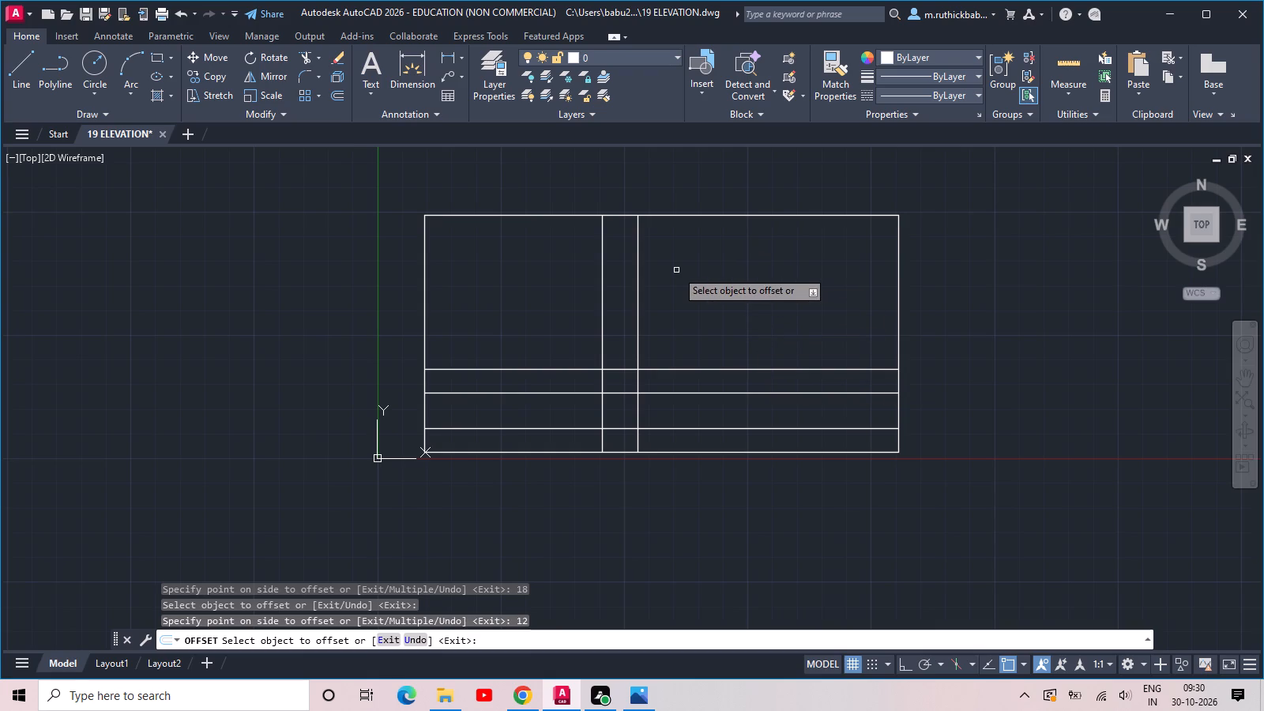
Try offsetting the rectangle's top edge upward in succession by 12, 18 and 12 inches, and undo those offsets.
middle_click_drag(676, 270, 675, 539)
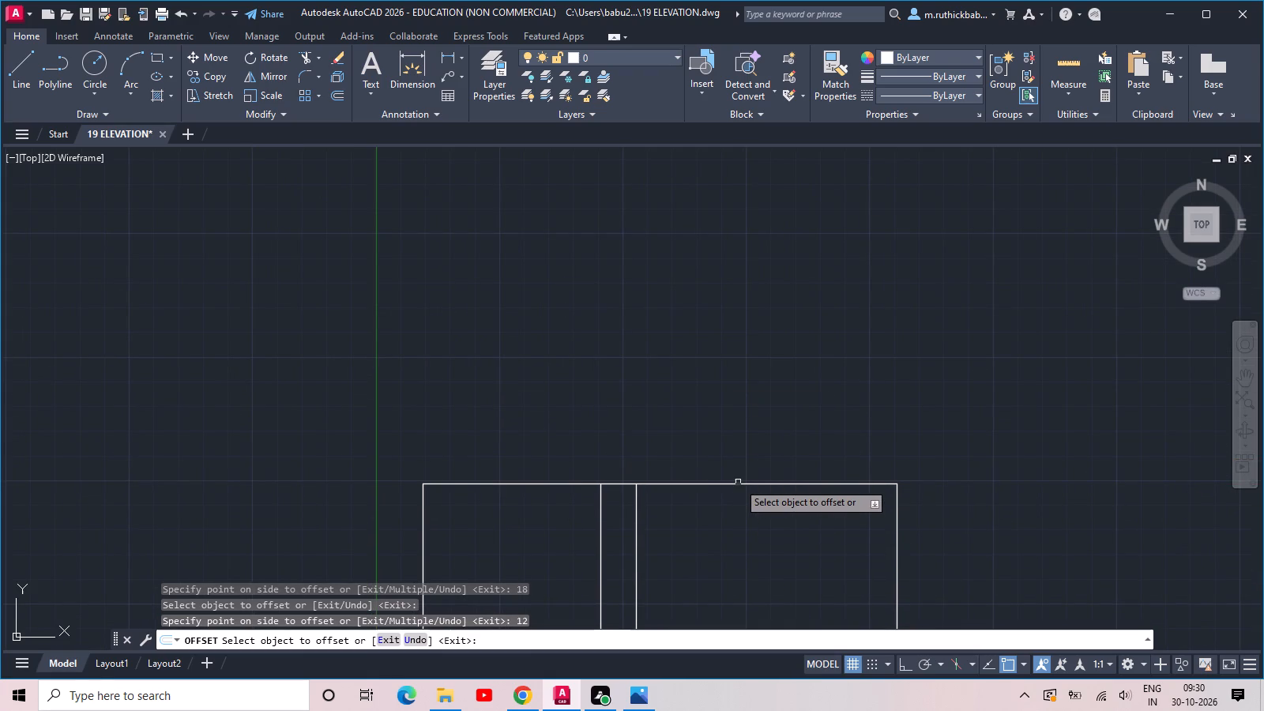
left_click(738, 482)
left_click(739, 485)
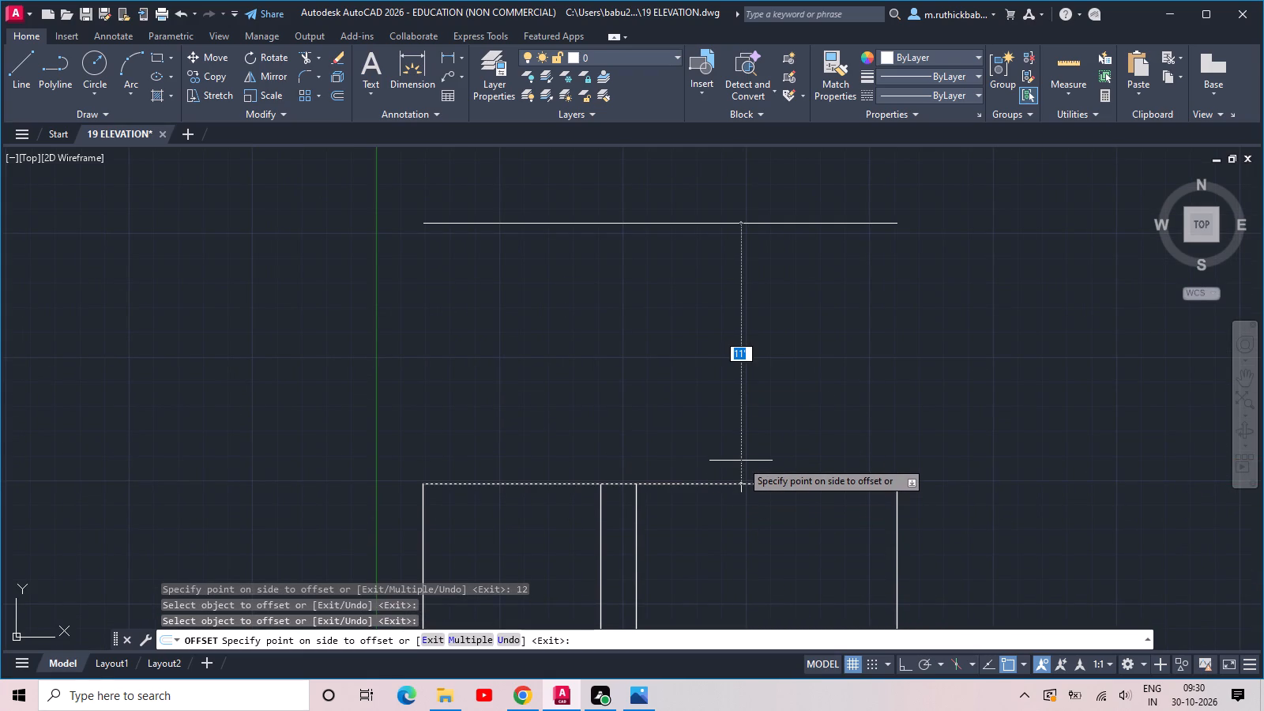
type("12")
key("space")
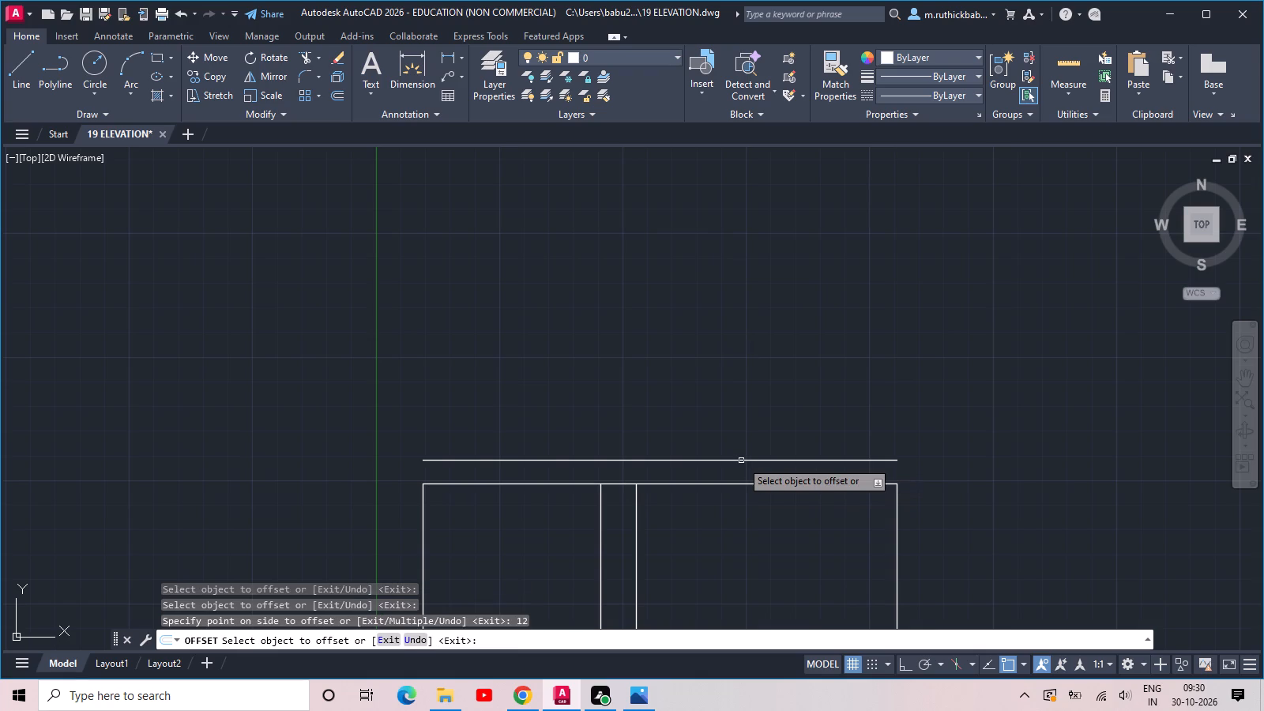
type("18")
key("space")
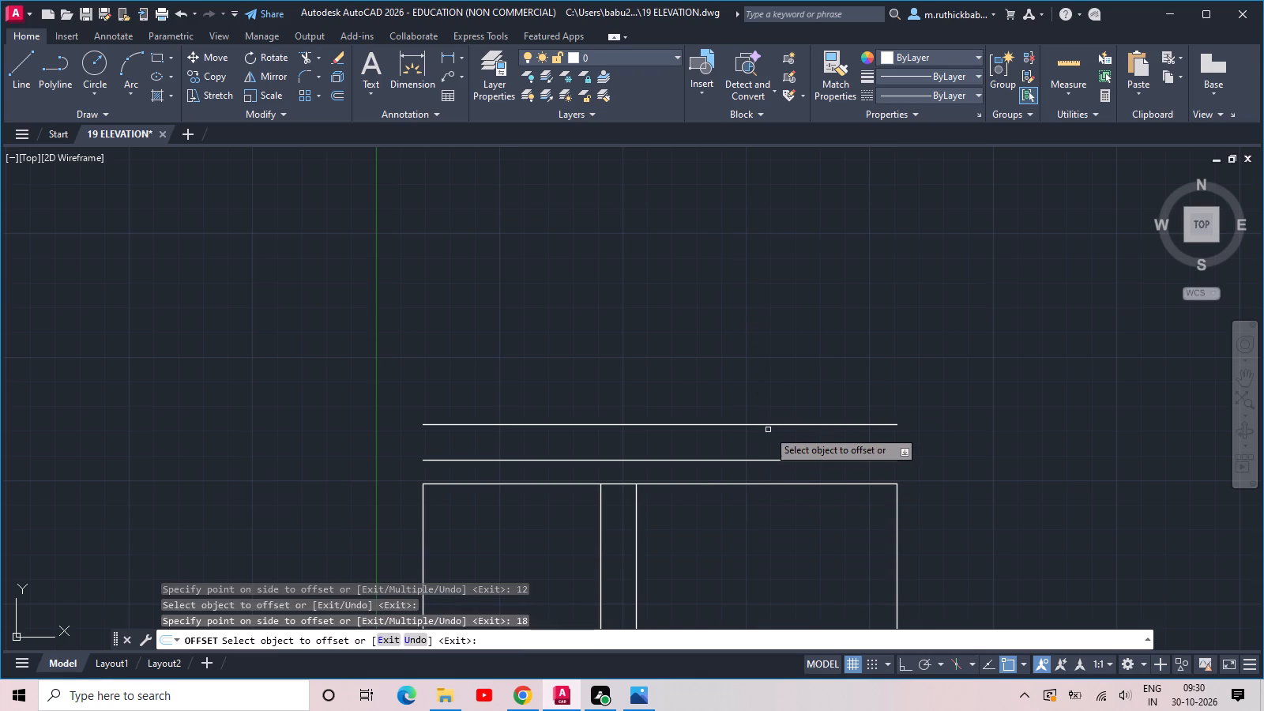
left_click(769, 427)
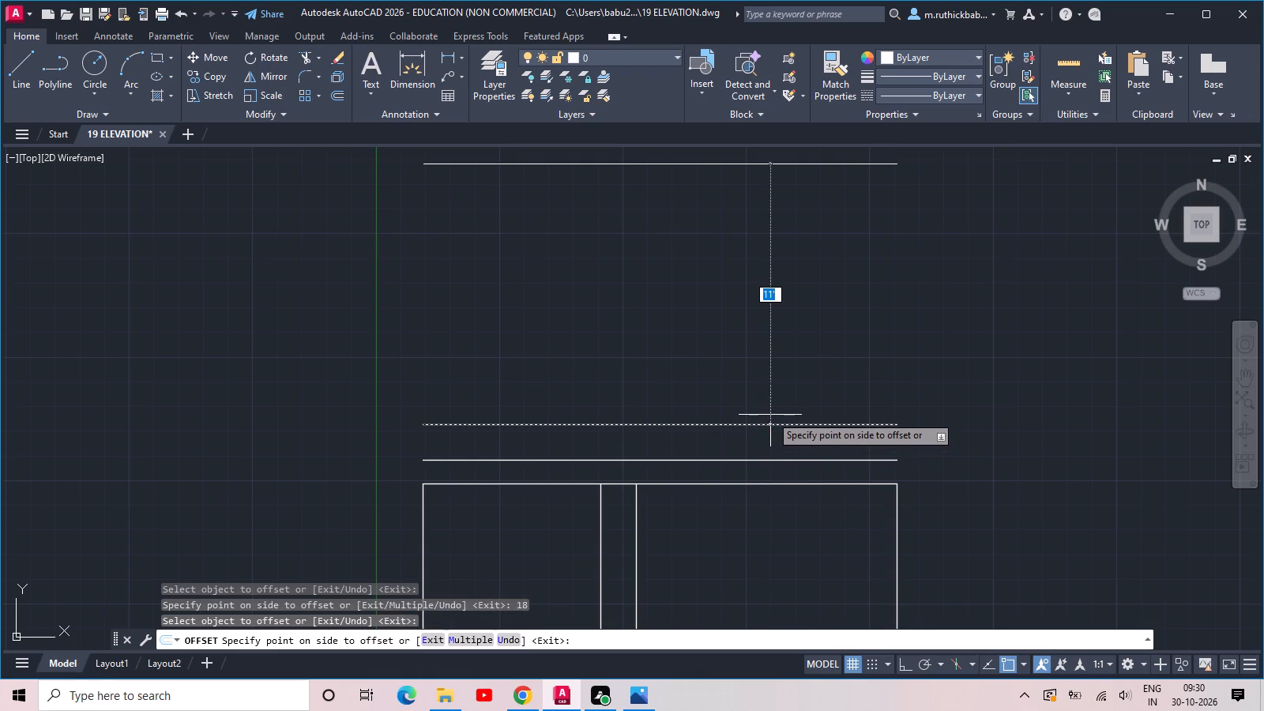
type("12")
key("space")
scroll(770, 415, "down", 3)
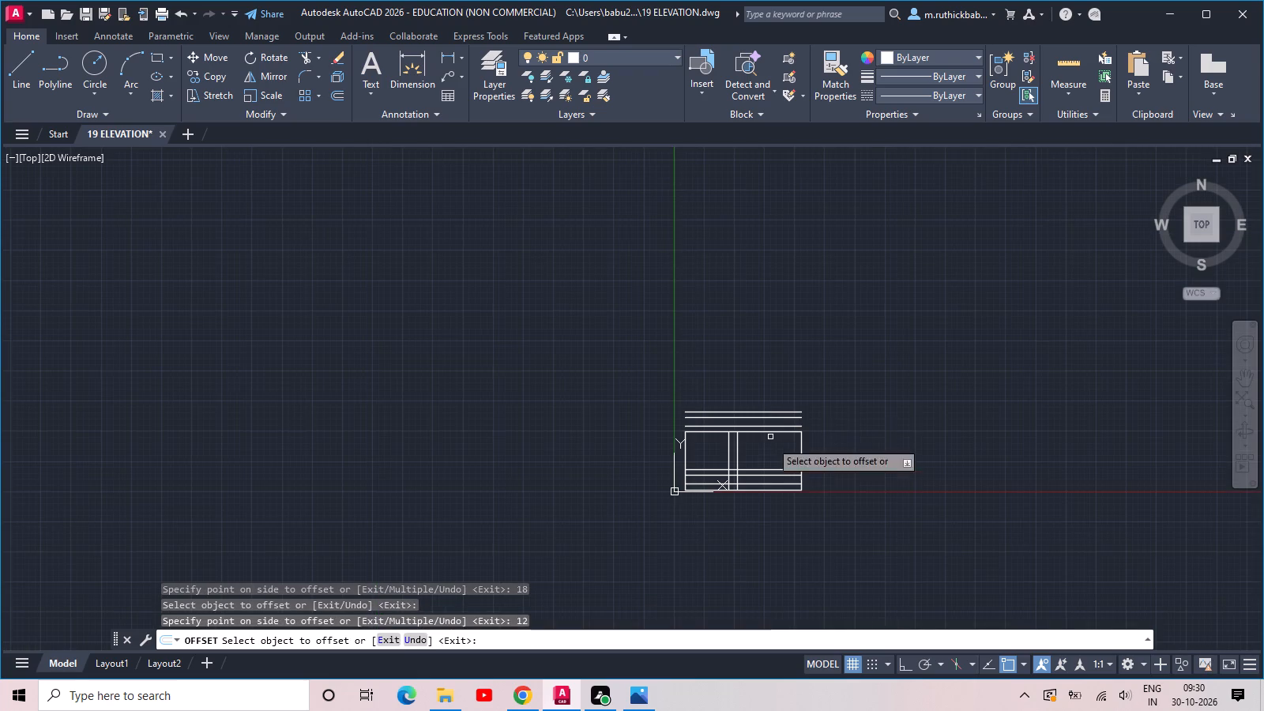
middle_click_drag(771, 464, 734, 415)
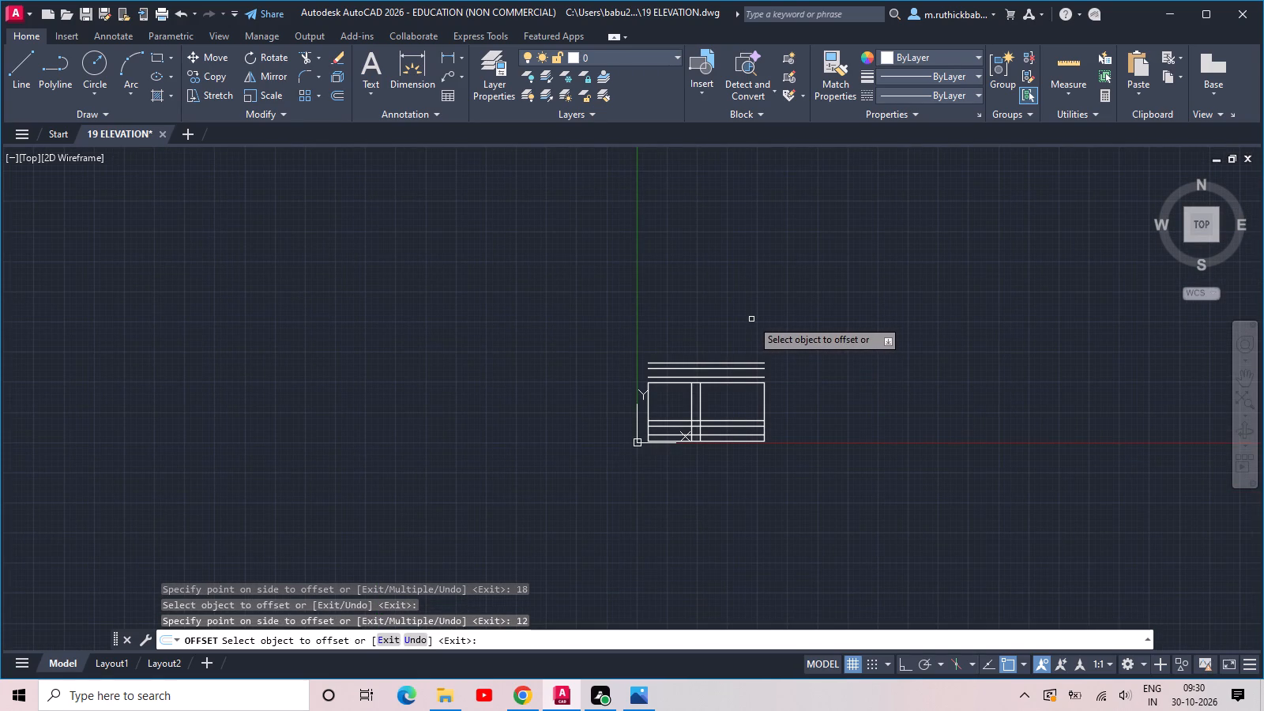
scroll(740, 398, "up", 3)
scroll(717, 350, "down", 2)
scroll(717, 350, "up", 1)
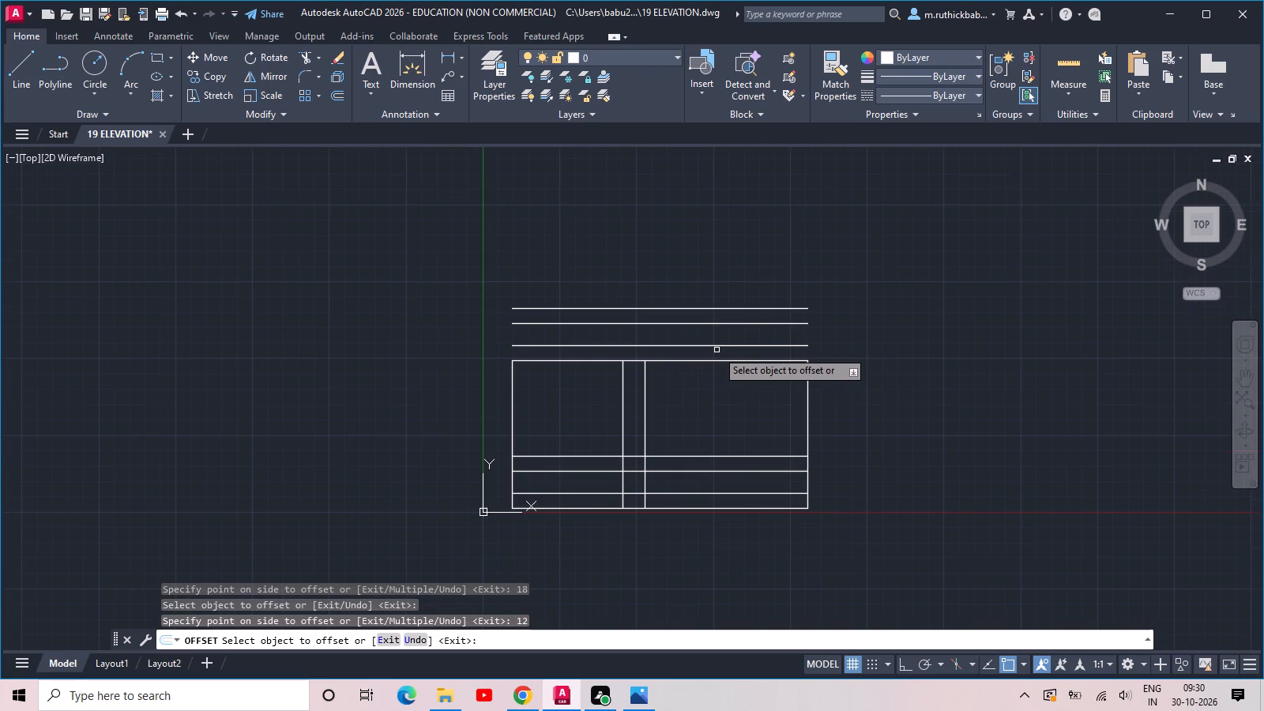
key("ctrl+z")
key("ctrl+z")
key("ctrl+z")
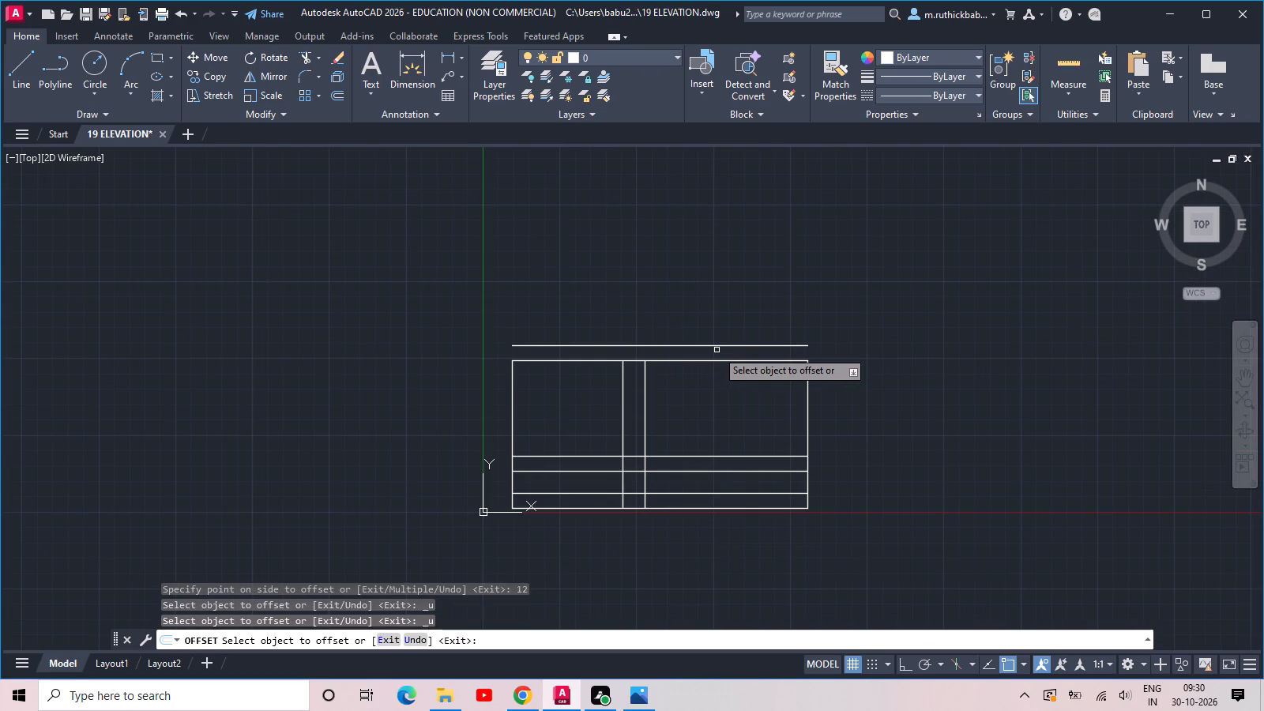
Offset the rectangle's top edge 12 inches downward.
left_click(756, 361)
type("12")
key("space")
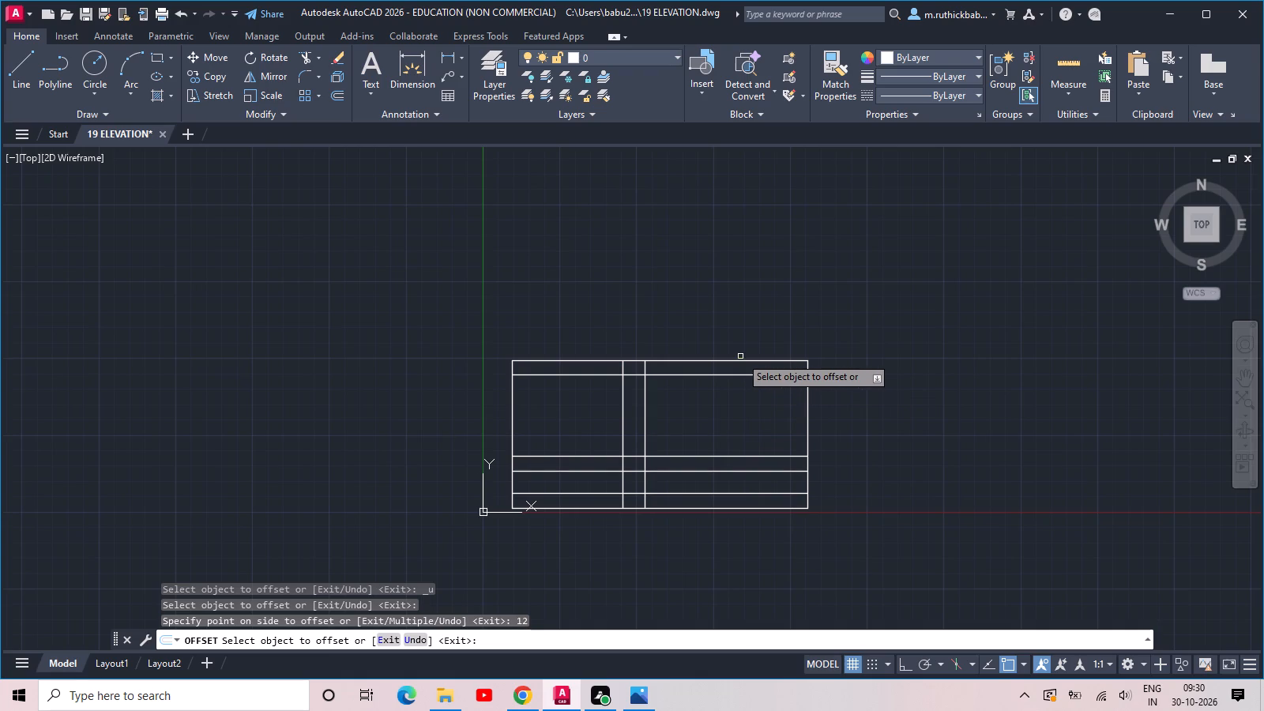
Offset the rectangle's top edge 18 inches upward, and offset that new line another 12 inches upward.
left_click(740, 359)
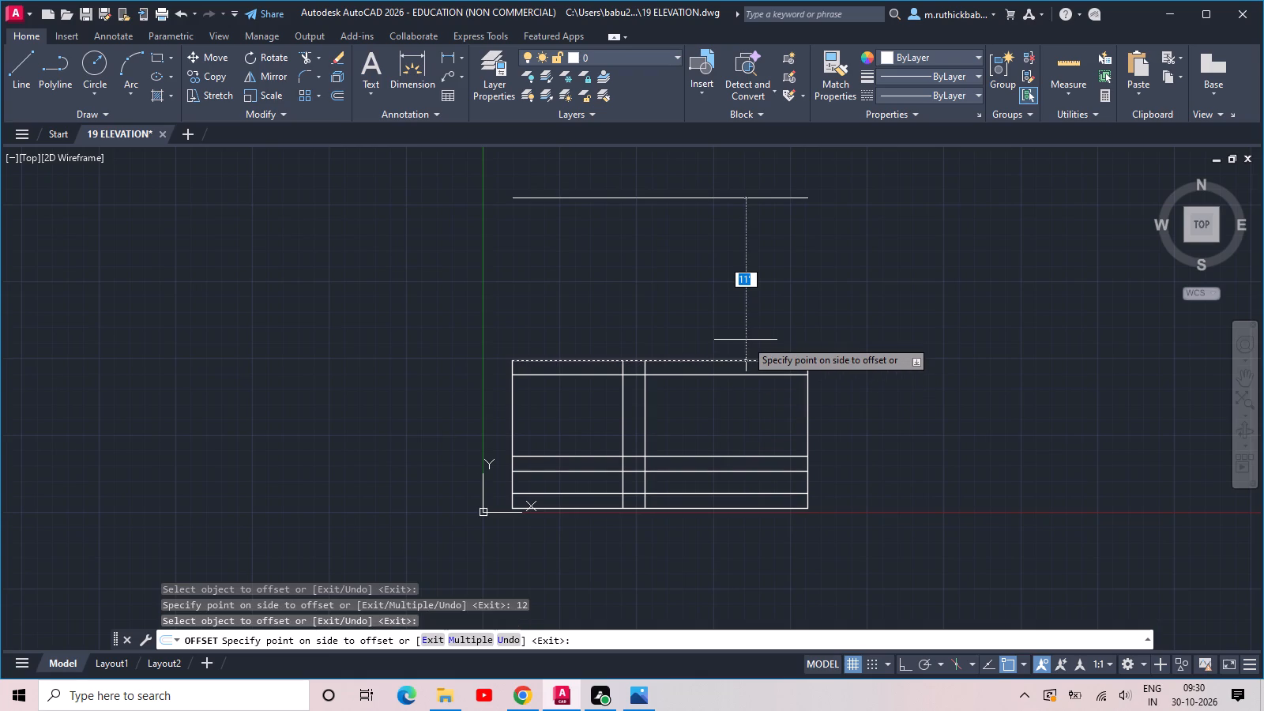
key("1")
key("8")
key("space")
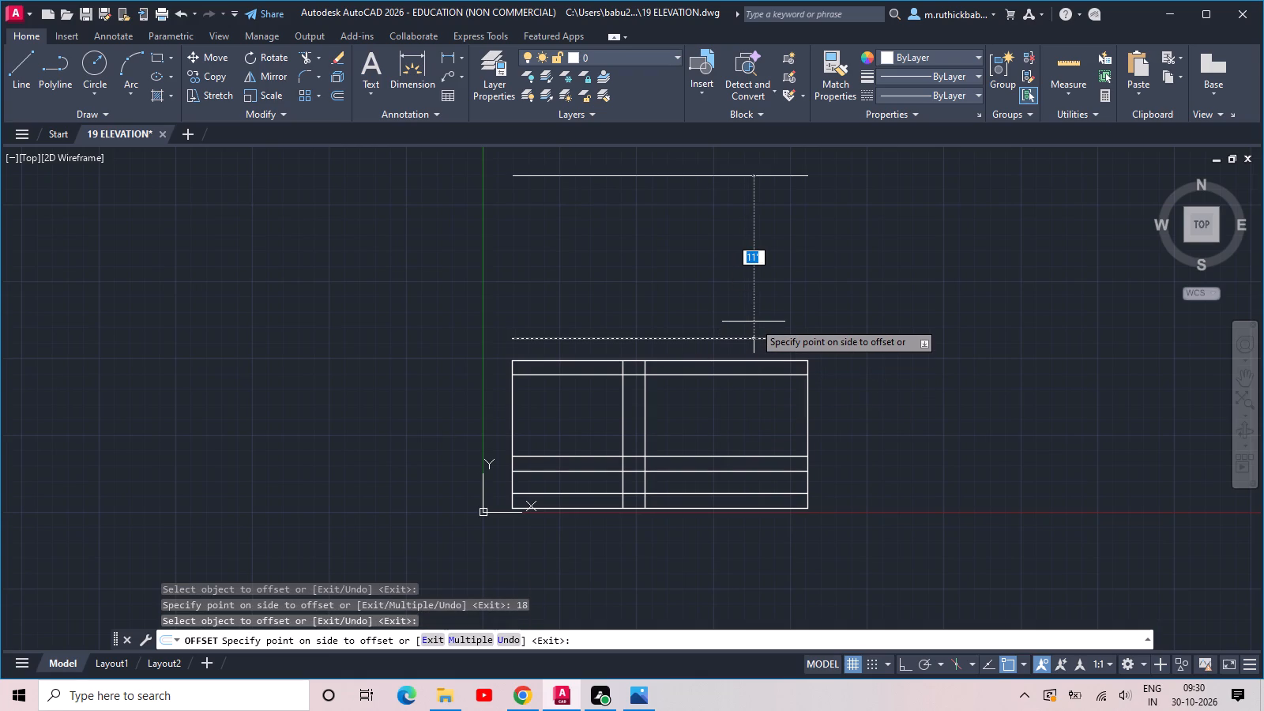
type("12")
key("space")
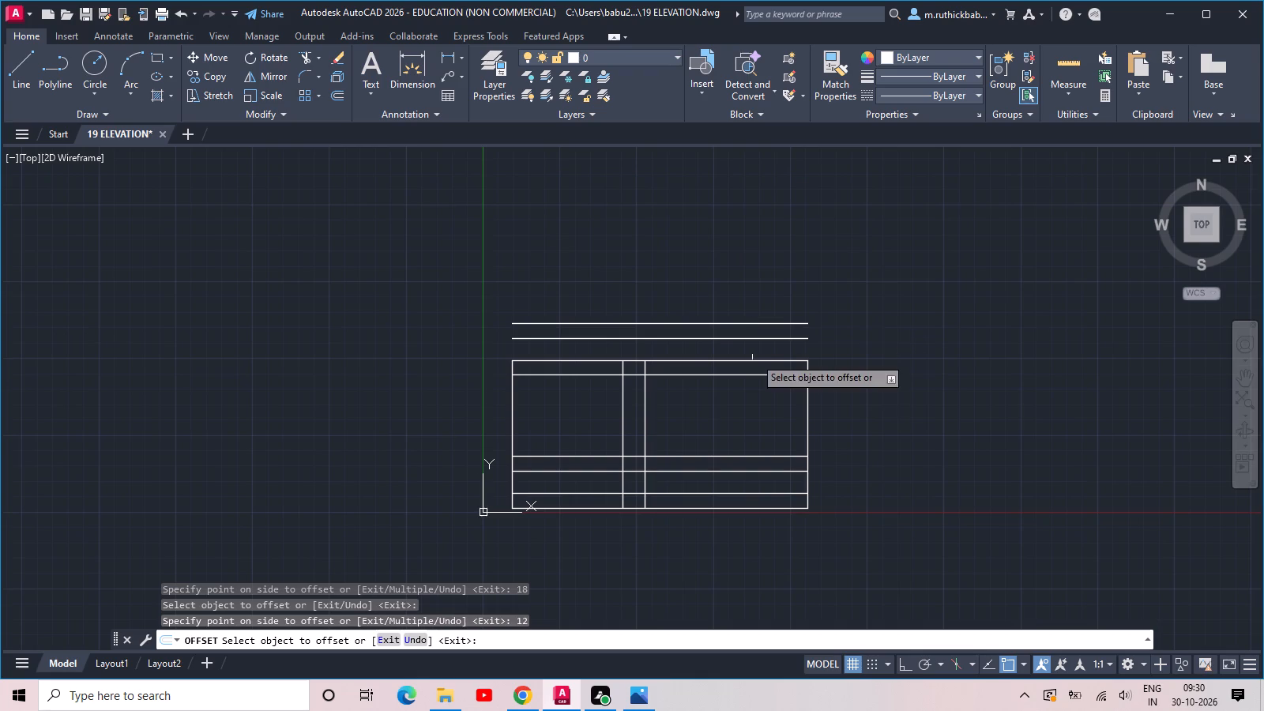
Offset the rectangle's right edge 12 inches outward to the right.
scroll(811, 422, "up", 2)
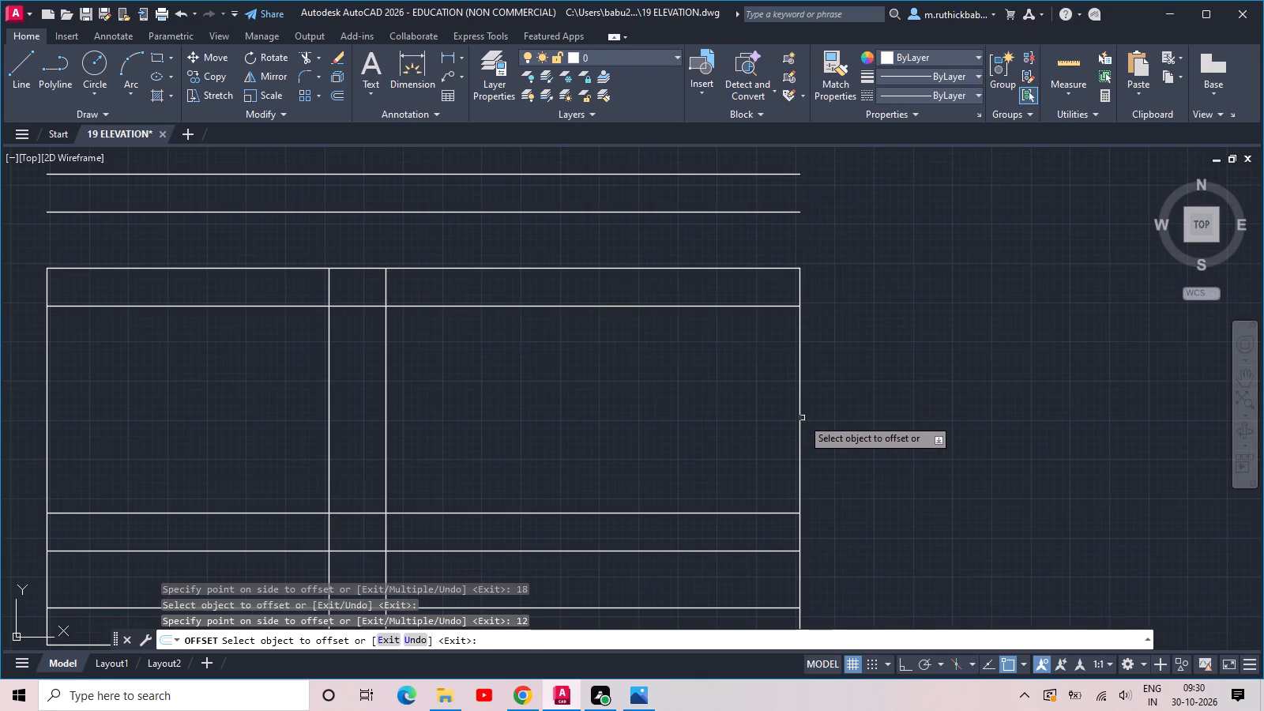
left_click(802, 411)
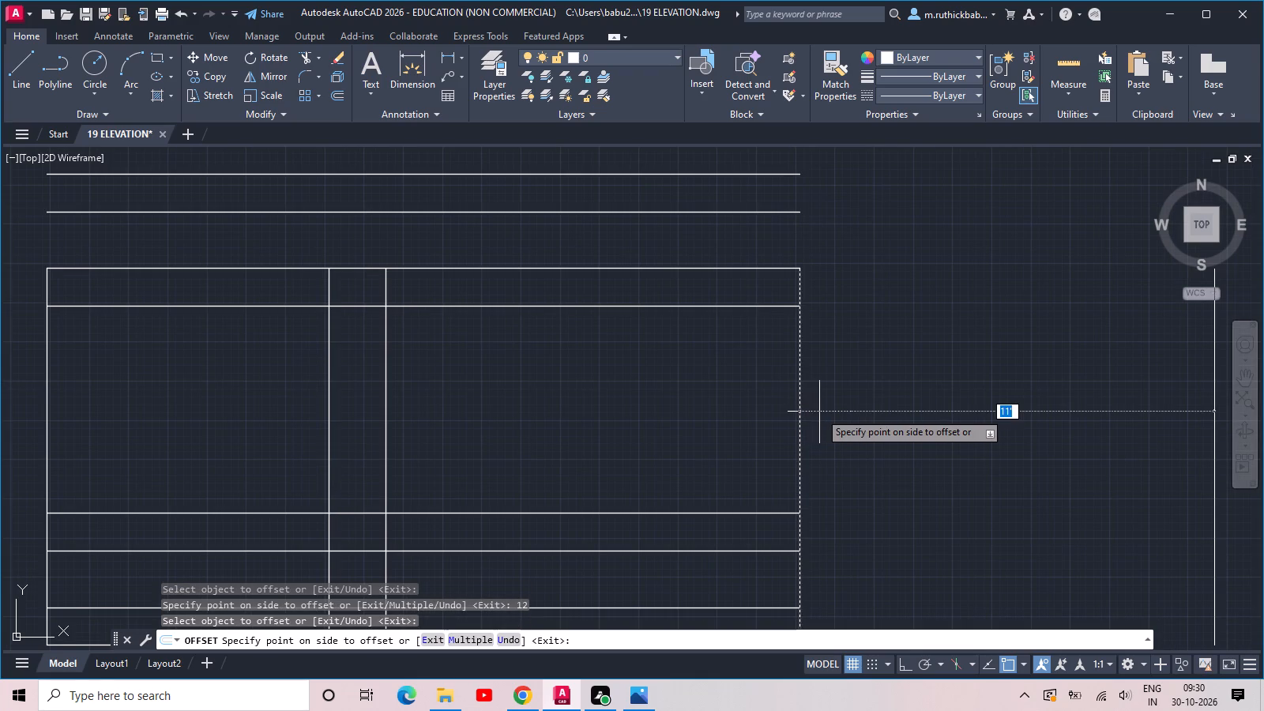
type("12")
key("space")
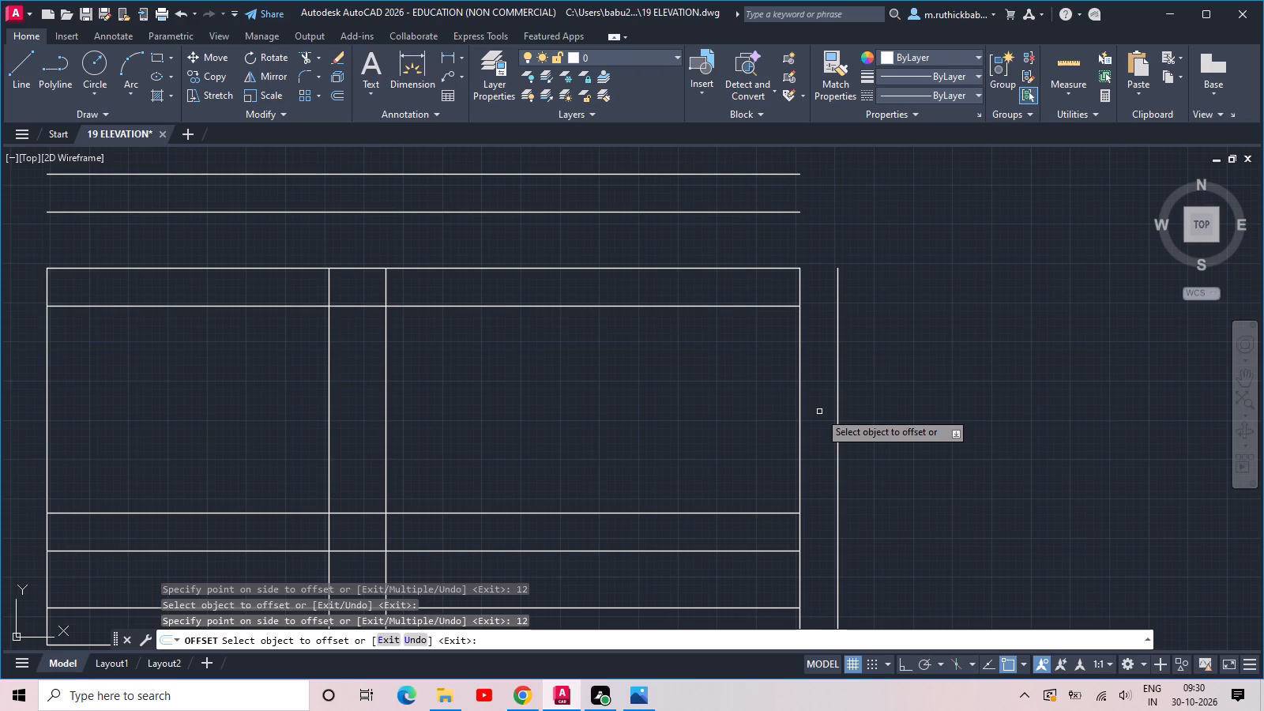
key("Escape")
key("Escape")
Trim the four interior horizontal lines between the rectangle's left edge and the right-hand interior vertical line.
scroll(628, 356, "down", 1)
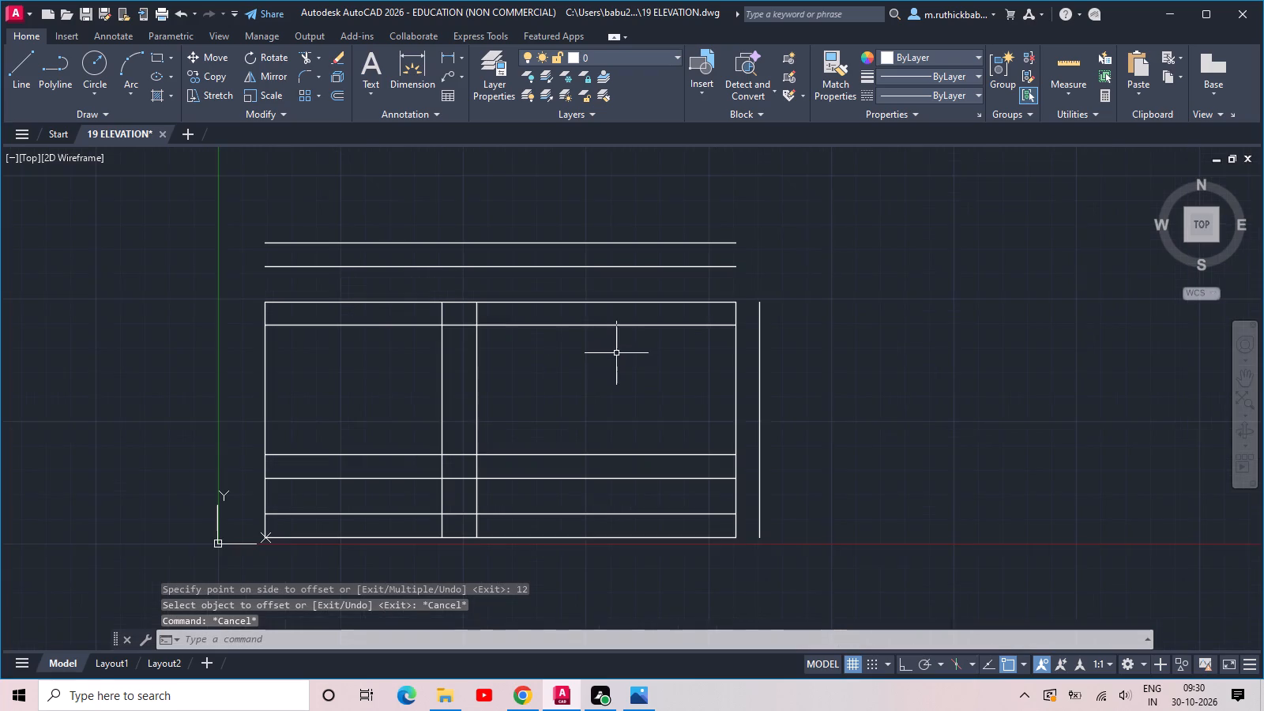
middle_click_drag(544, 363, 732, 381)
type("TR")
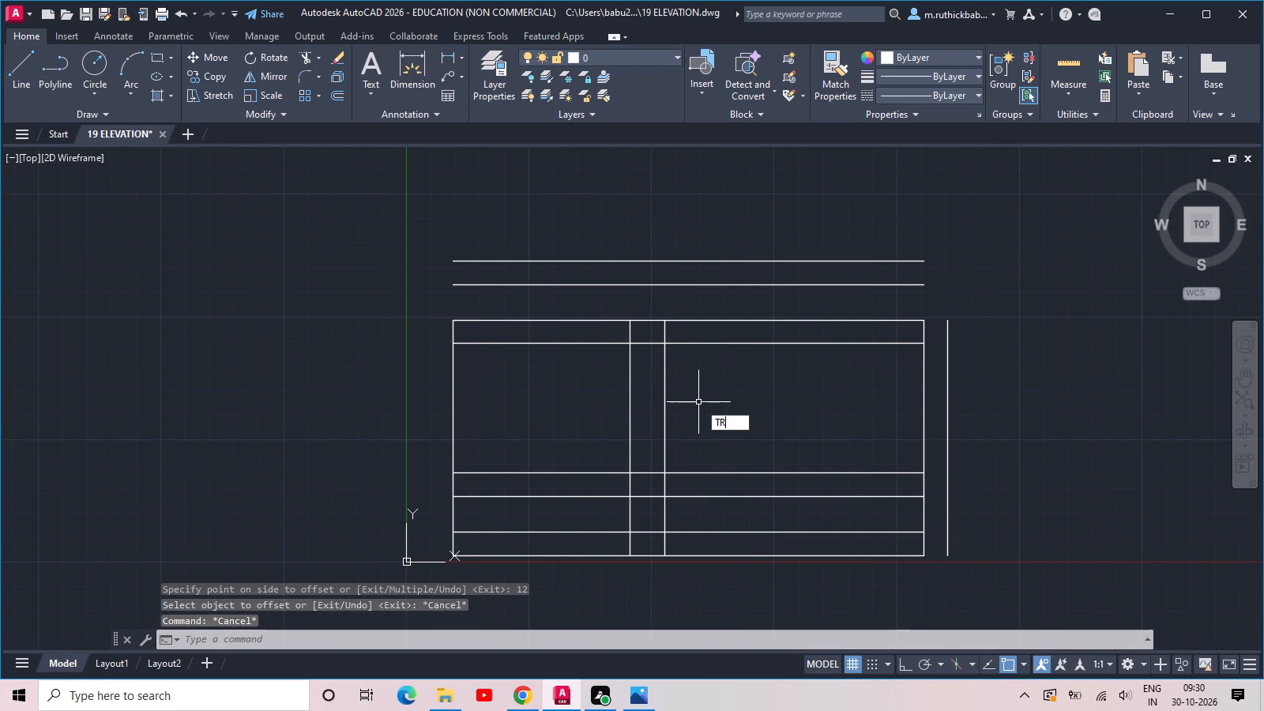
key("space")
key("space")
left_click(577, 539)
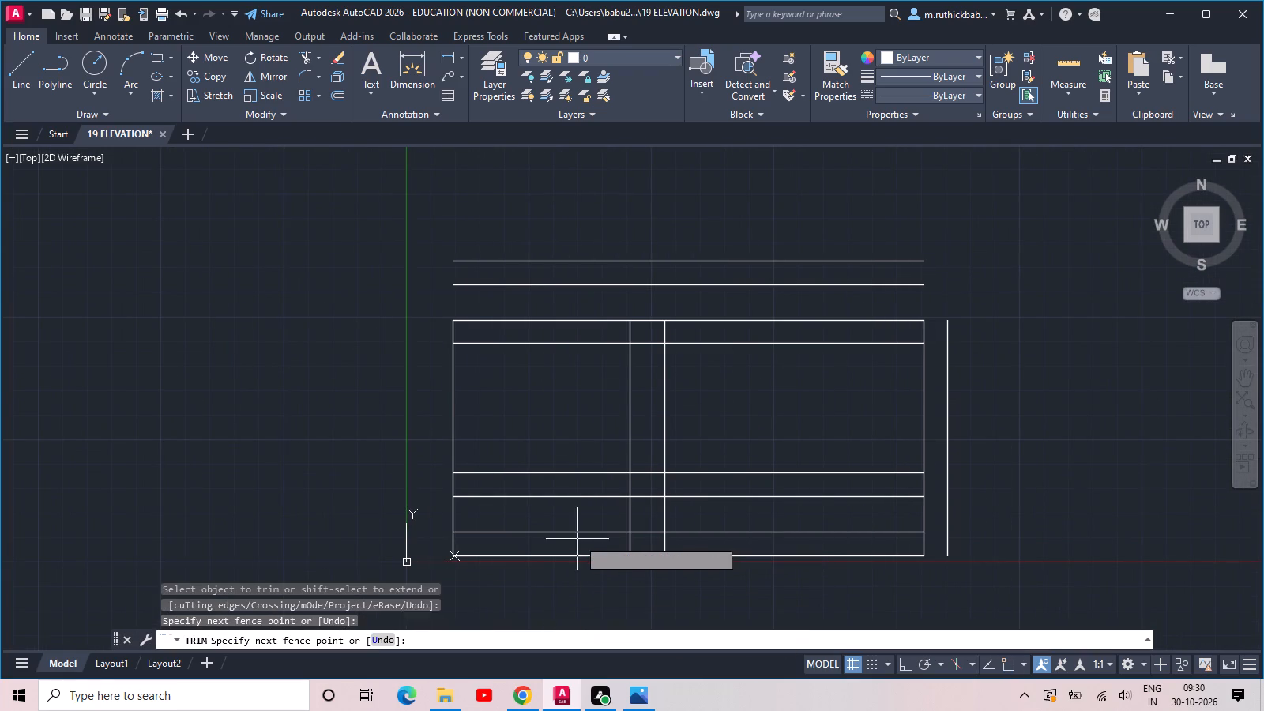
left_click(611, 336)
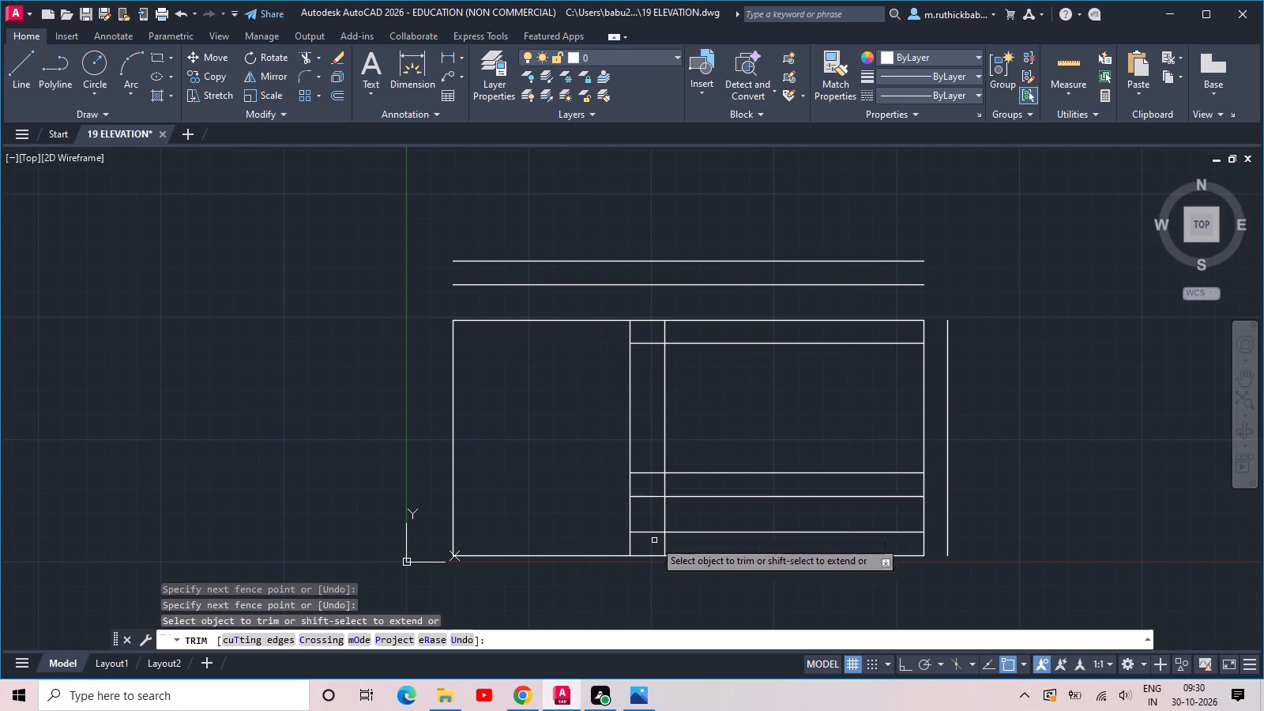
left_click(653, 540)
left_click(653, 333)
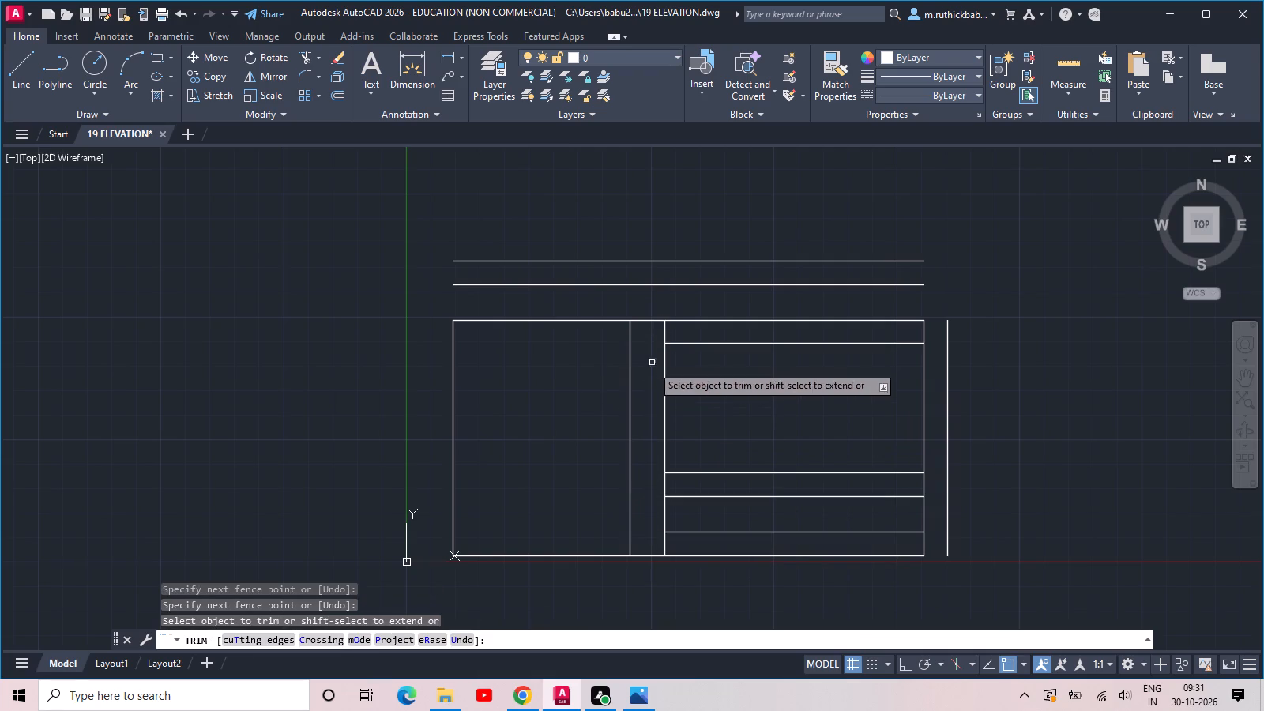
Save the drawing.
key("ctrl+s")
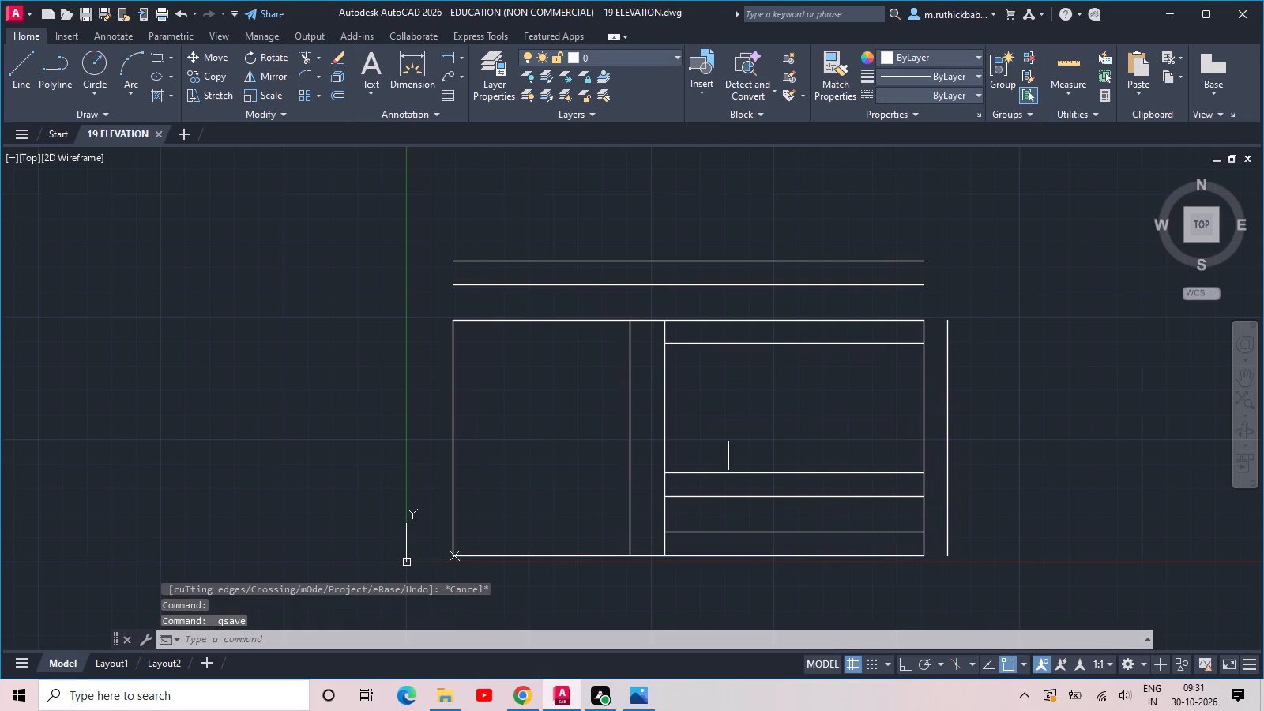
key("Escape")
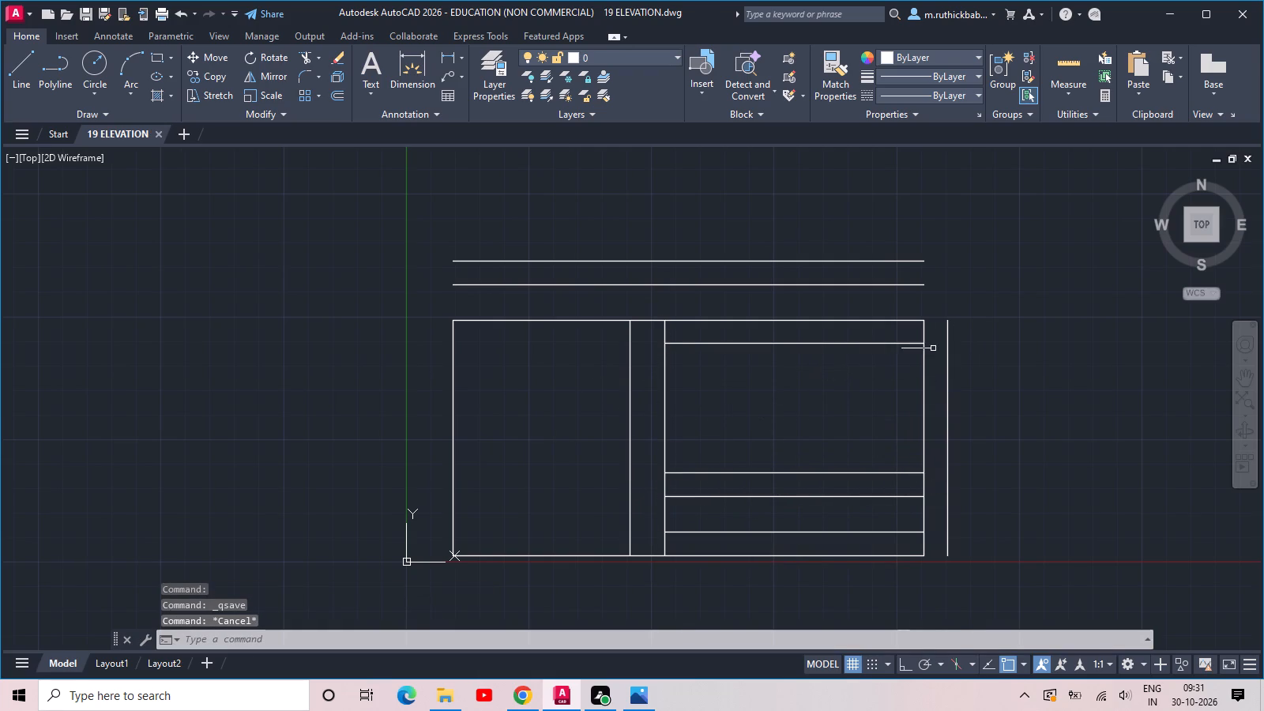
Join the rectangle's top and bottom edges to the outer right vertical line with zero-radius fillets.
scroll(927, 345, "up", 1)
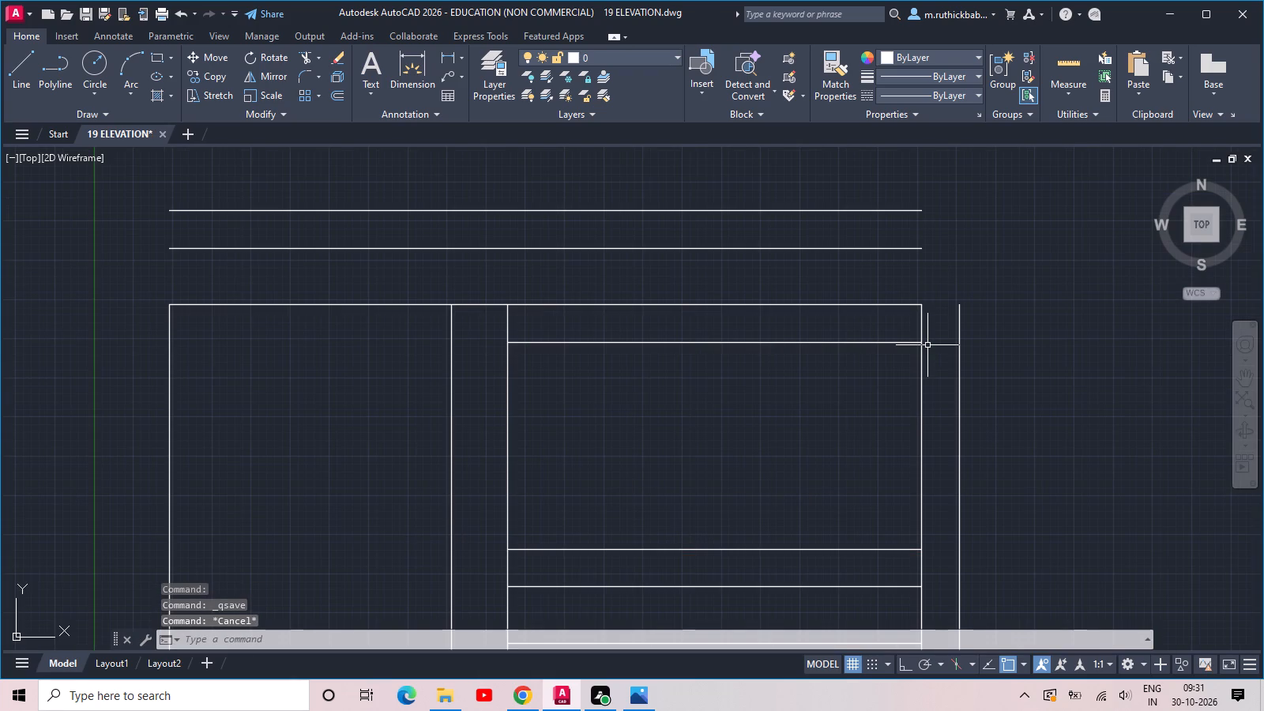
type("F")
key("space")
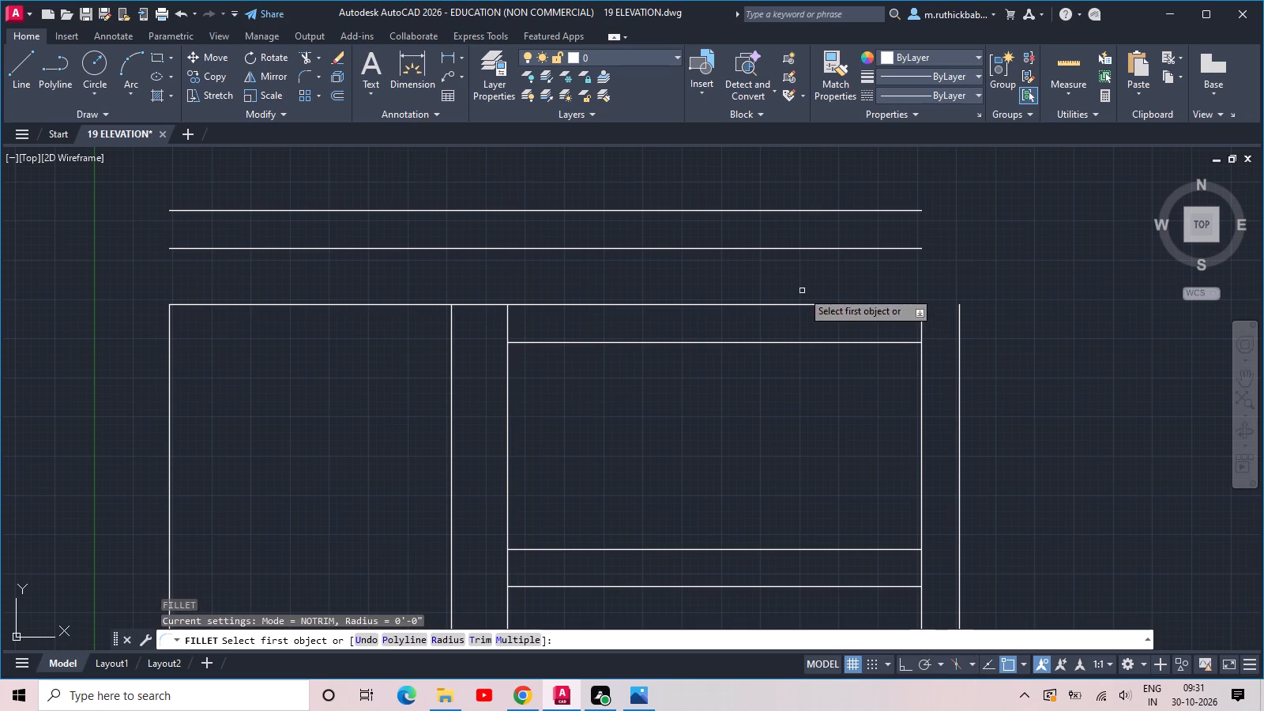
left_click(844, 307)
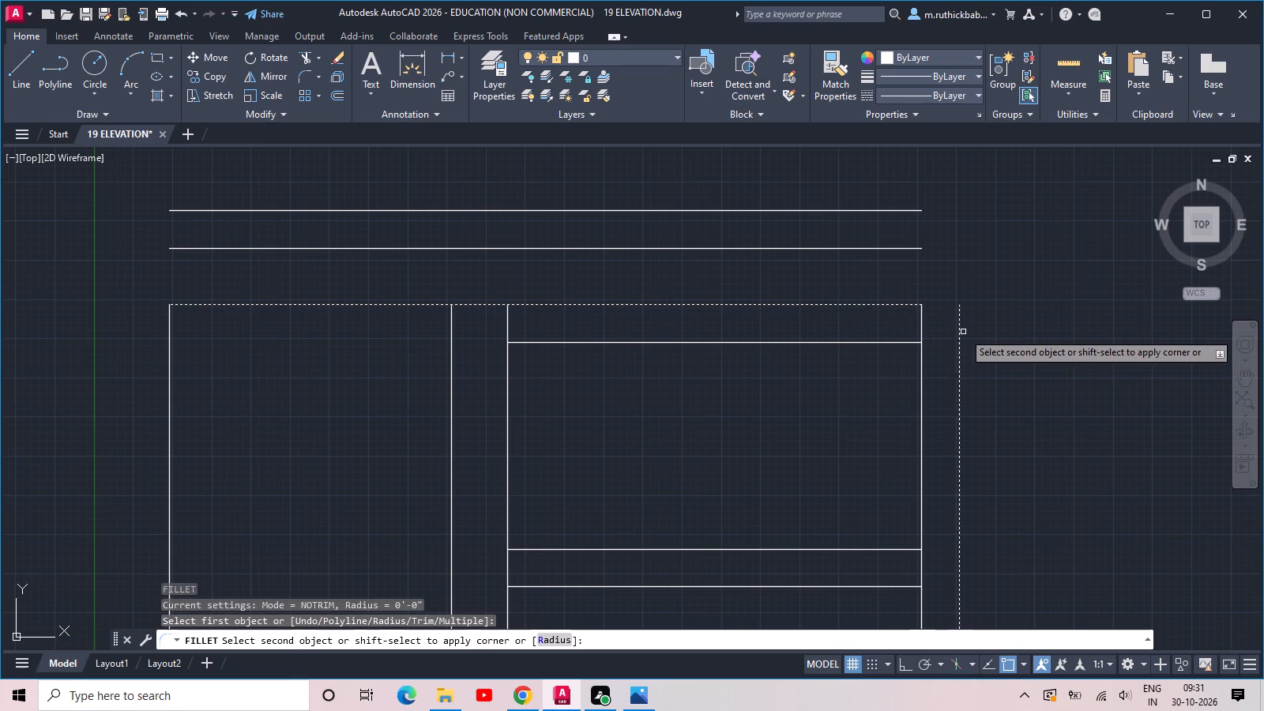
left_click(956, 333, "shift")
left_click(960, 332, "shift")
scroll(960, 332, "down", 3)
middle_click_drag(962, 415, 911, 401)
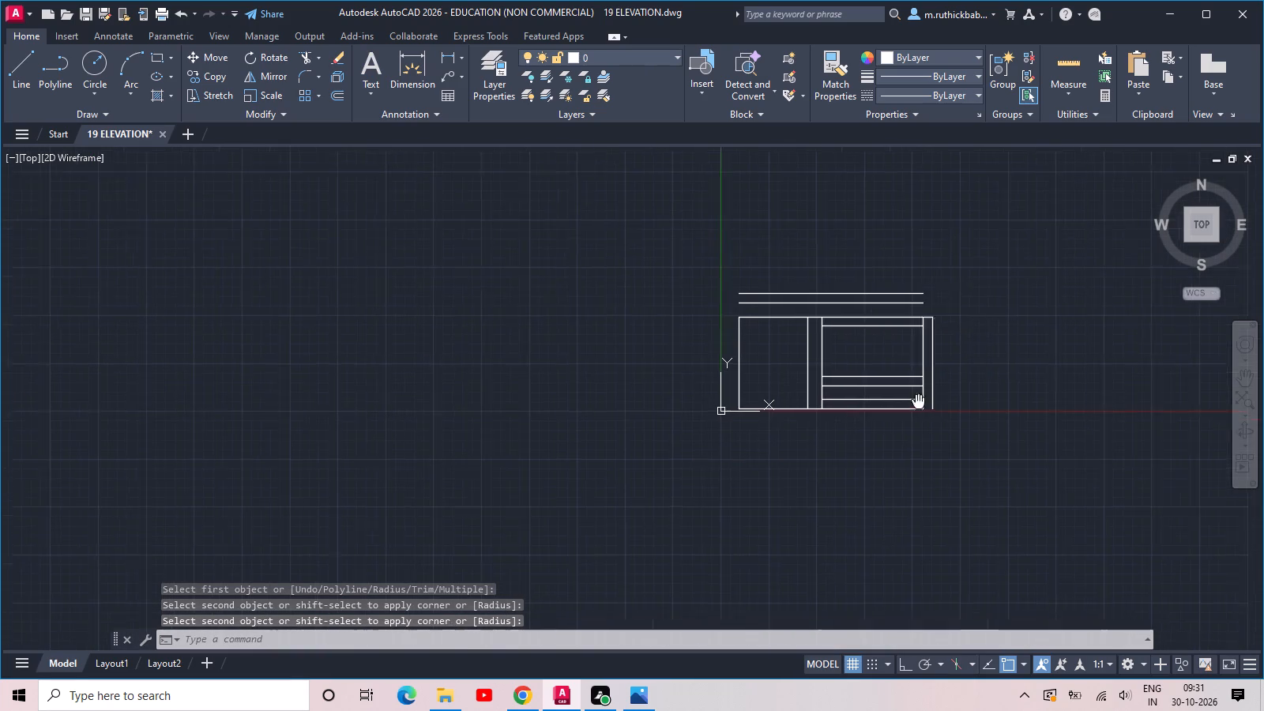
middle_click_drag(911, 401, 898, 400)
scroll(898, 400, "up", 3)
key("space")
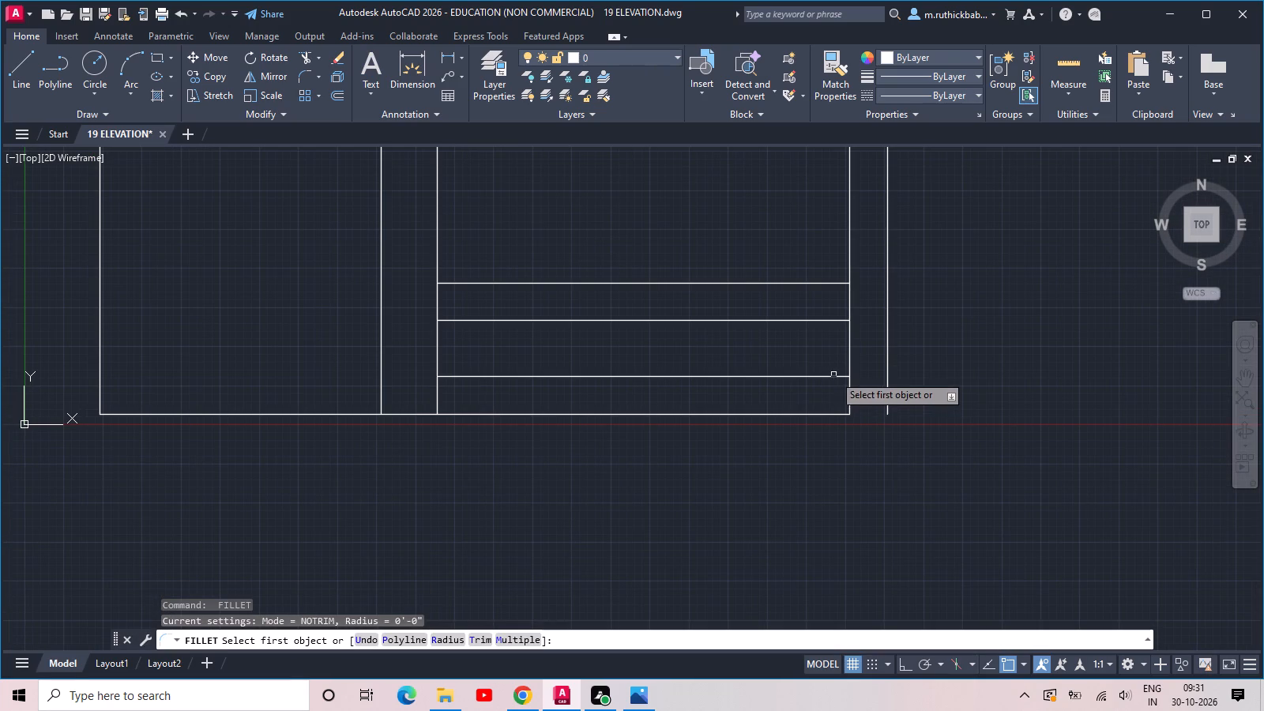
left_click(834, 412)
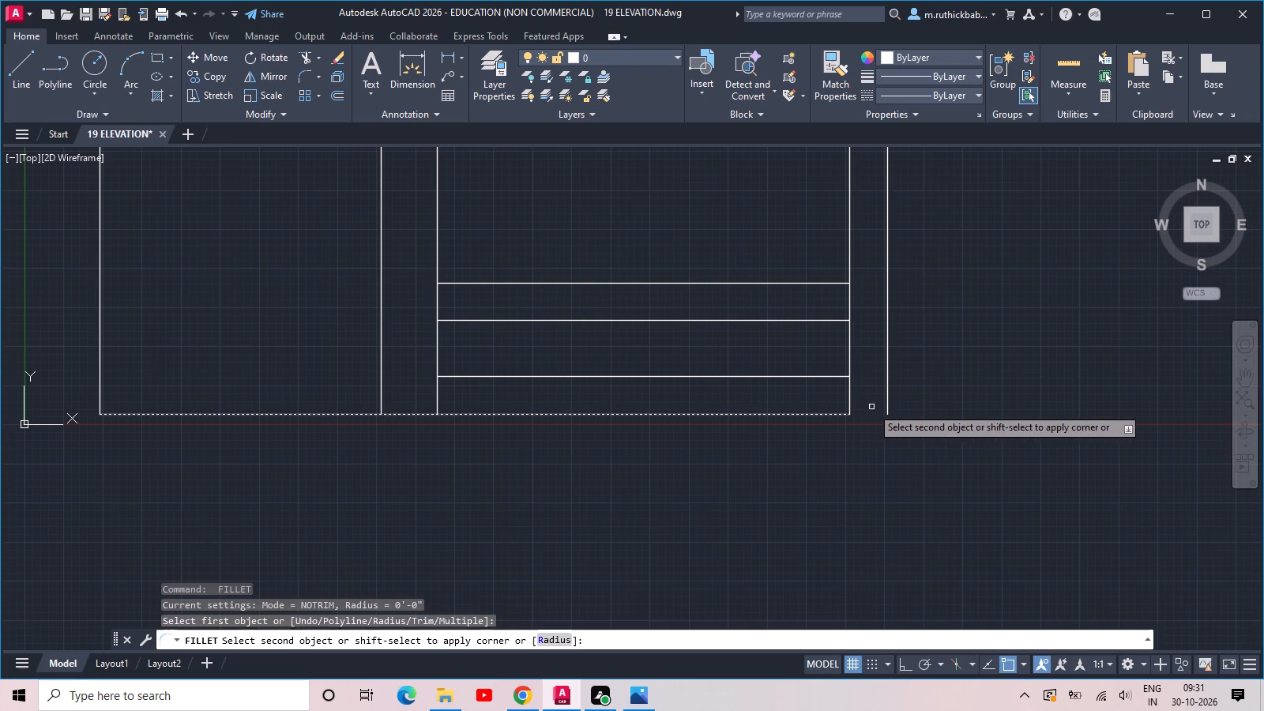
left_click(887, 402, "shift")
scroll(887, 403, "down", 2)
scroll(886, 386, "up", 2)
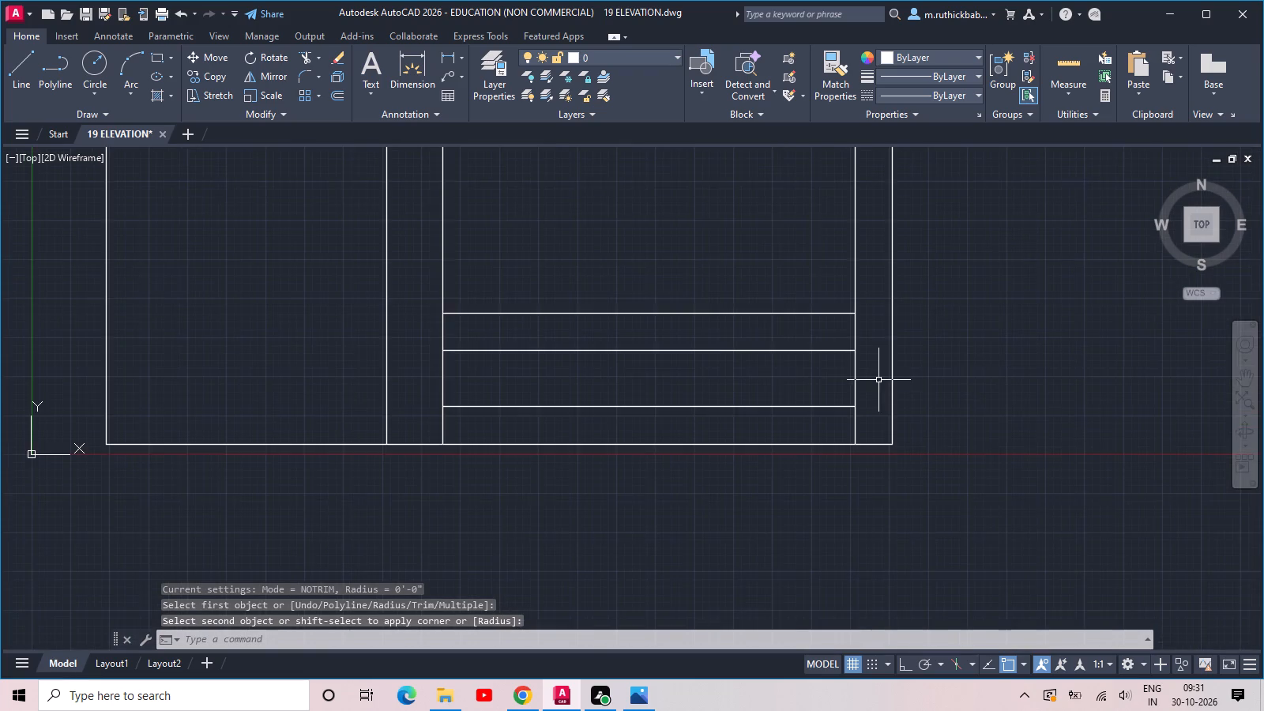
Trim the inner right vertical line above the topmost interior horizontal line and below the lowest one.
middle_click_drag(878, 377, 895, 529)
type("TR")
key("space")
key("space")
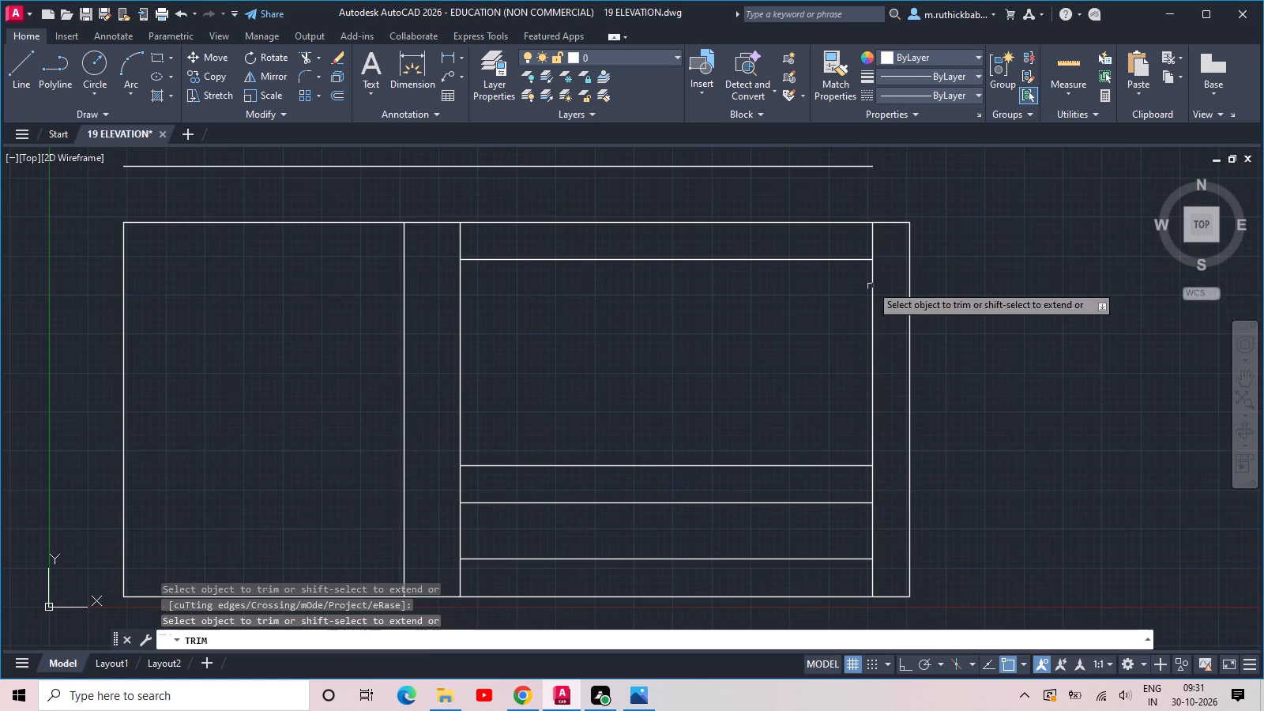
left_click(871, 235)
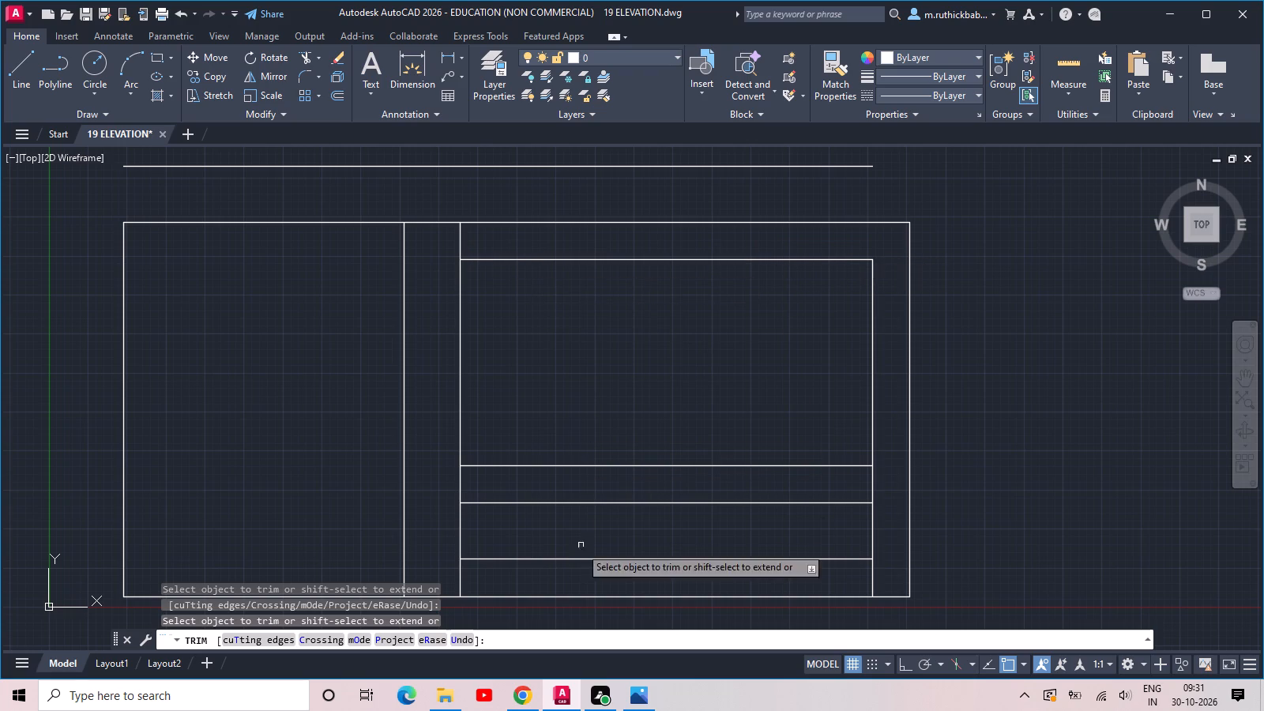
middle_click_drag(623, 563, 669, 492)
left_click_drag(930, 512, 913, 506)
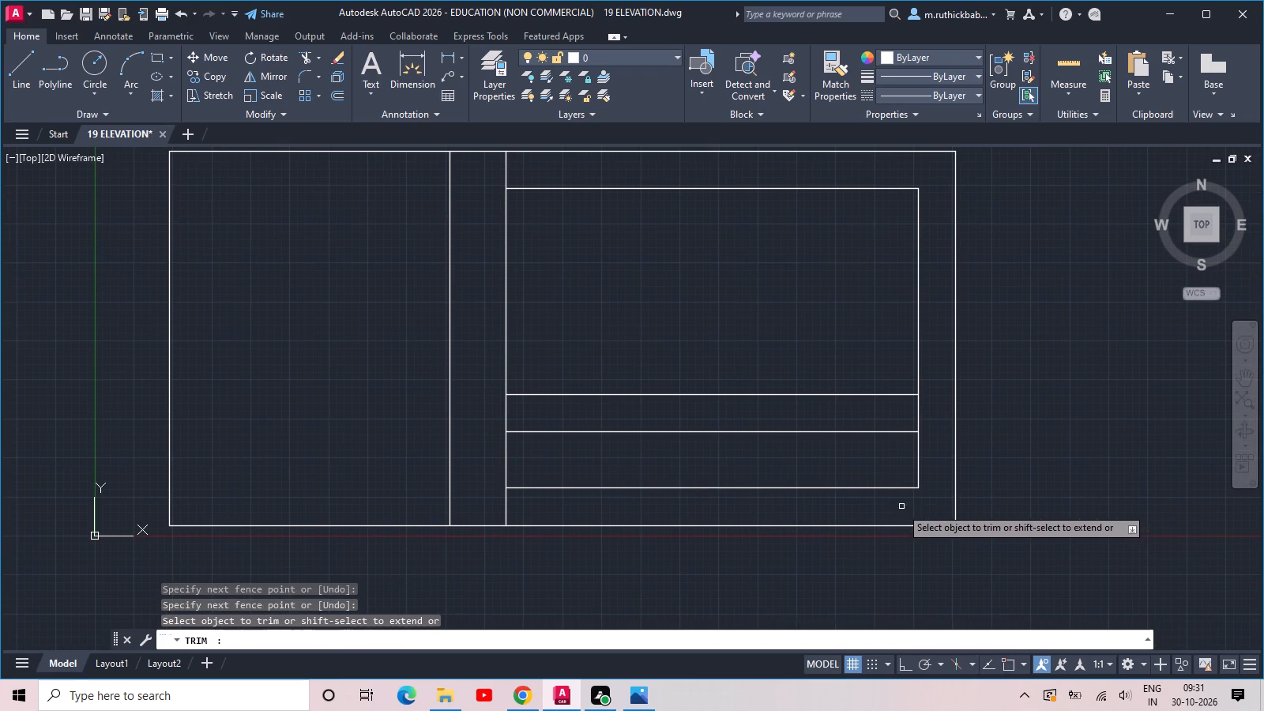
left_click(894, 509)
key("Escape")
middle_click_drag(816, 515, 825, 515)
Extend the lowest and topmost interior horizontal lines left to the first interior vertical line.
key("e")
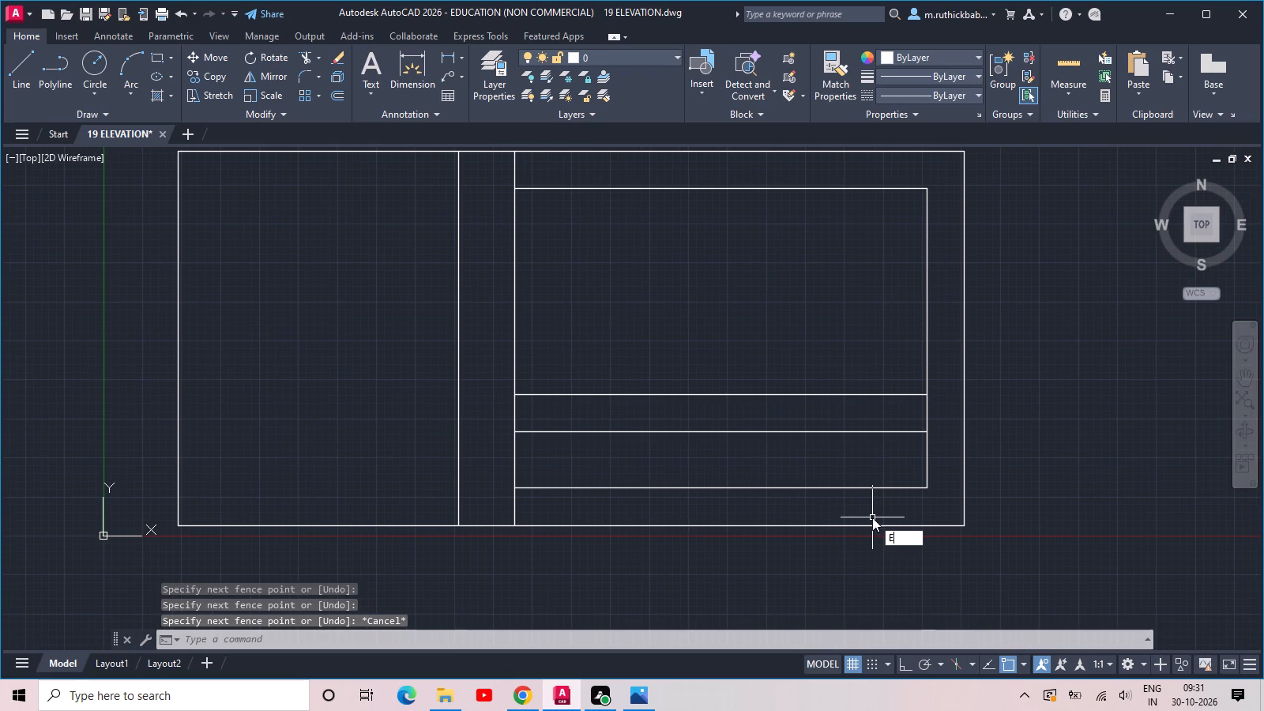
key("x")
key("space")
key("space")
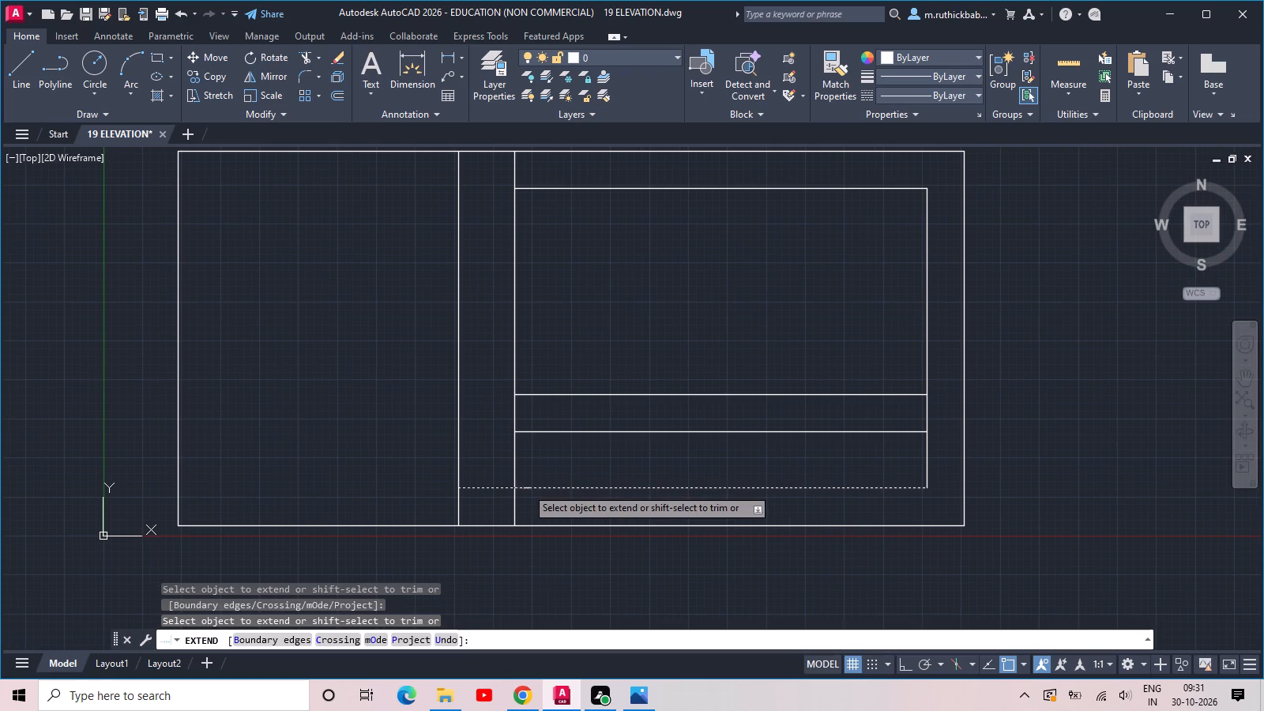
left_click(526, 487)
middle_click_drag(468, 345, 630, 567)
left_click(700, 410)
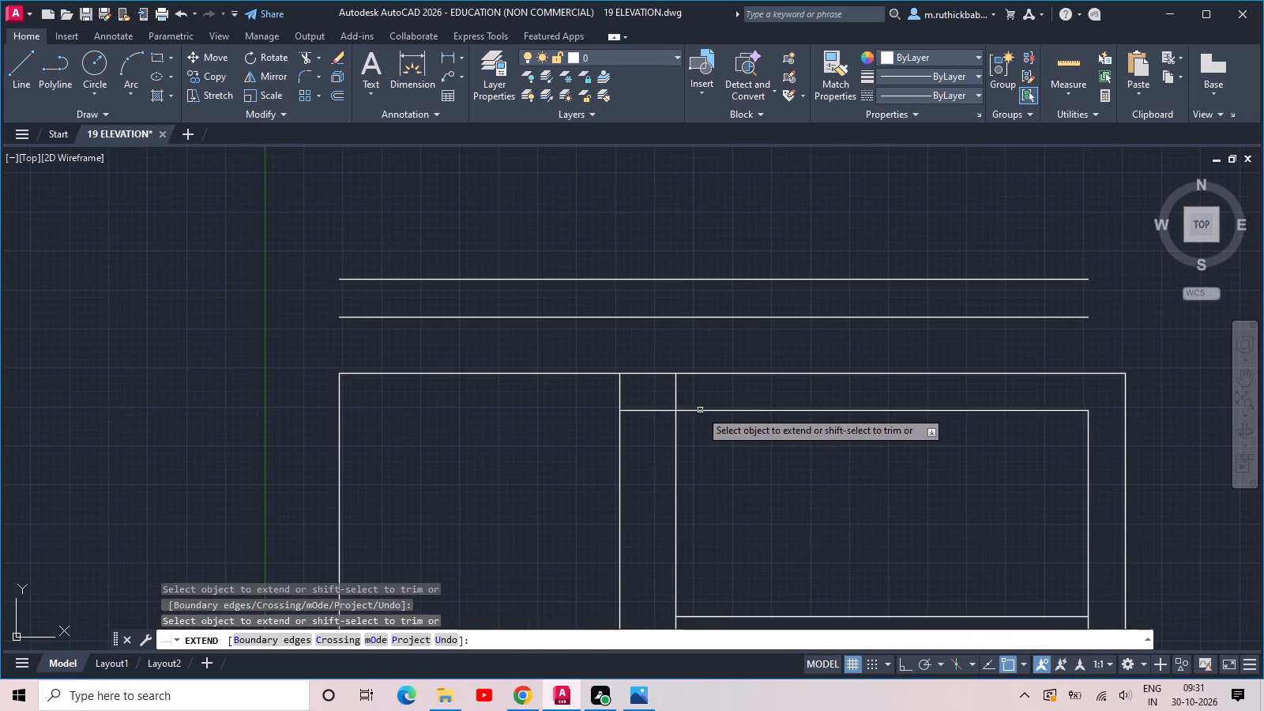
key("Escape")
Trim the second interior vertical line above the topmost interior horizontal line and below the lowest one.
key("t")
type("R")
key("space")
key("space")
left_click(687, 393)
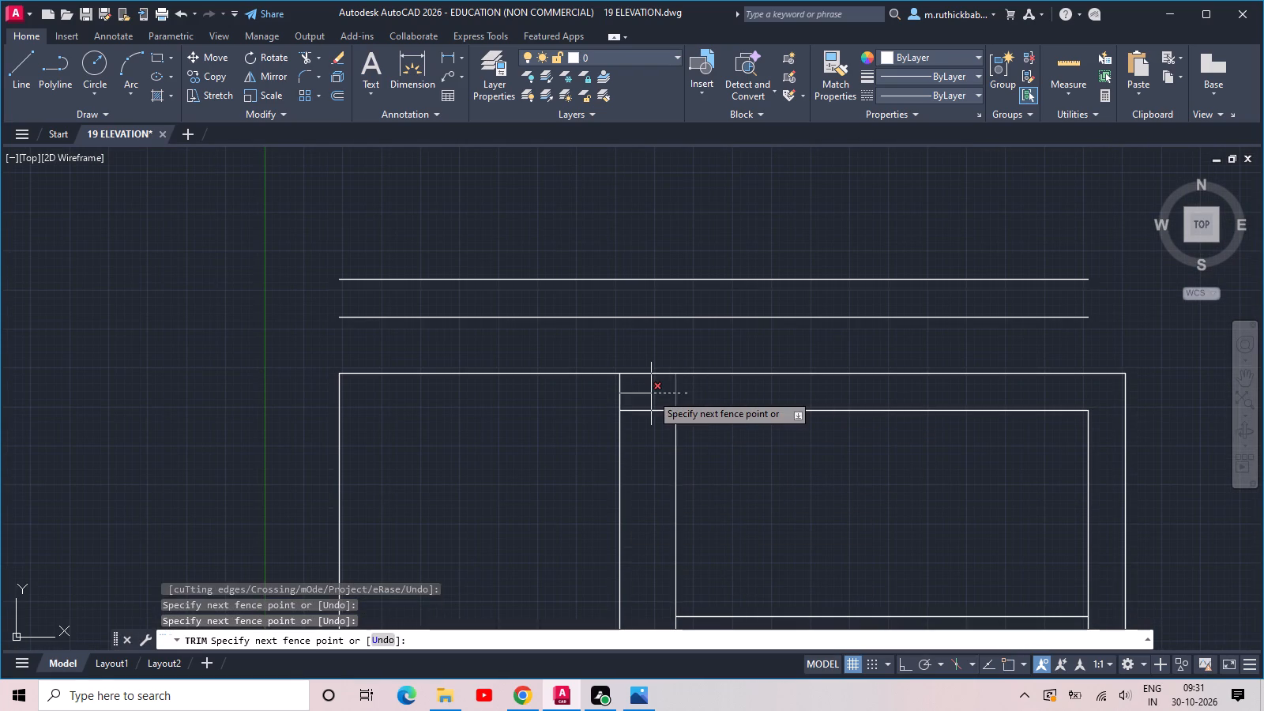
left_click(651, 393)
scroll(651, 393, "down", 3)
scroll(661, 462, "up", 3)
left_click(657, 505)
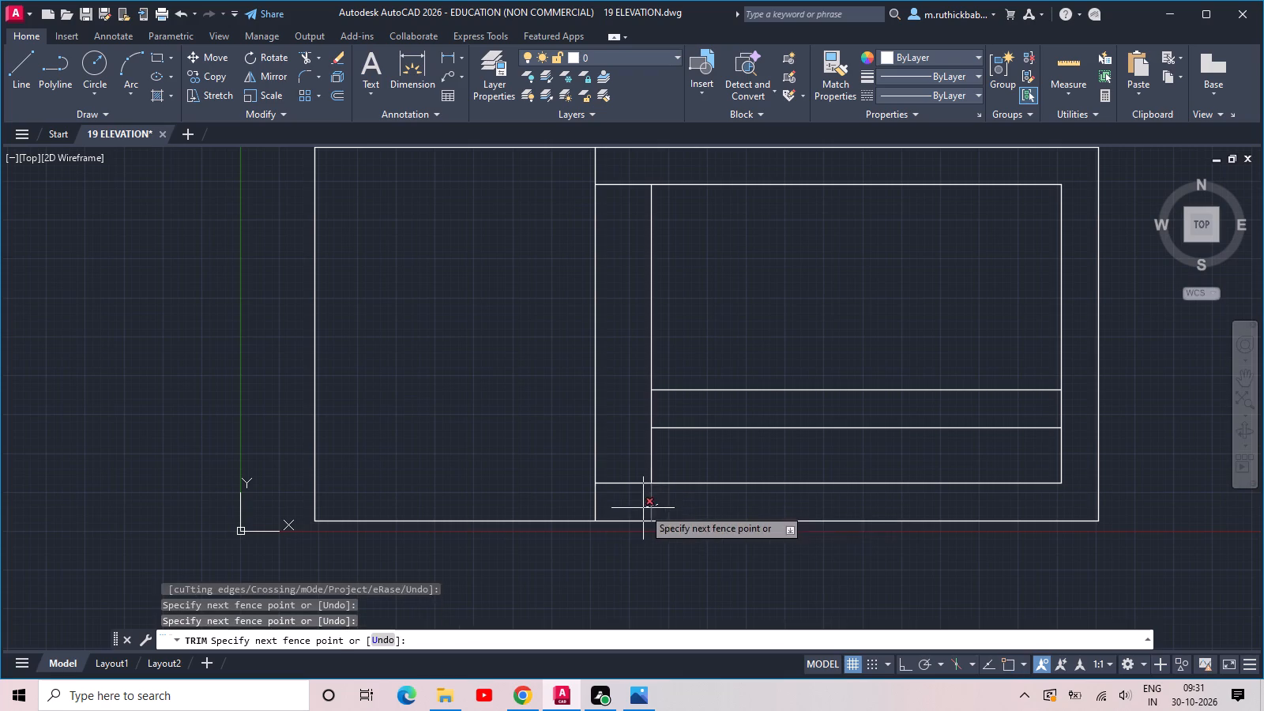
left_click(641, 508)
scroll(642, 506, "down", 2)
key("Escape")
Extend the two middle interior horizontal lines left to the first interior vertical line.
scroll(653, 484, "up", 2)
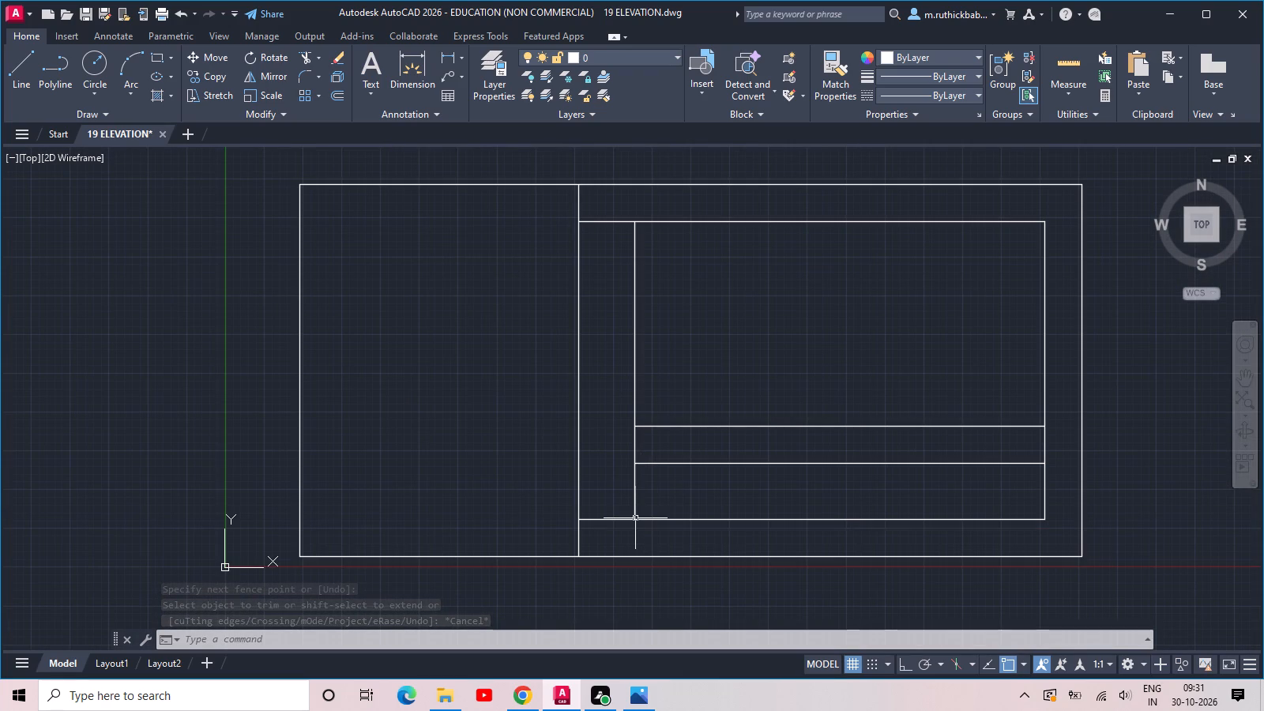
scroll(657, 425, "up", 1)
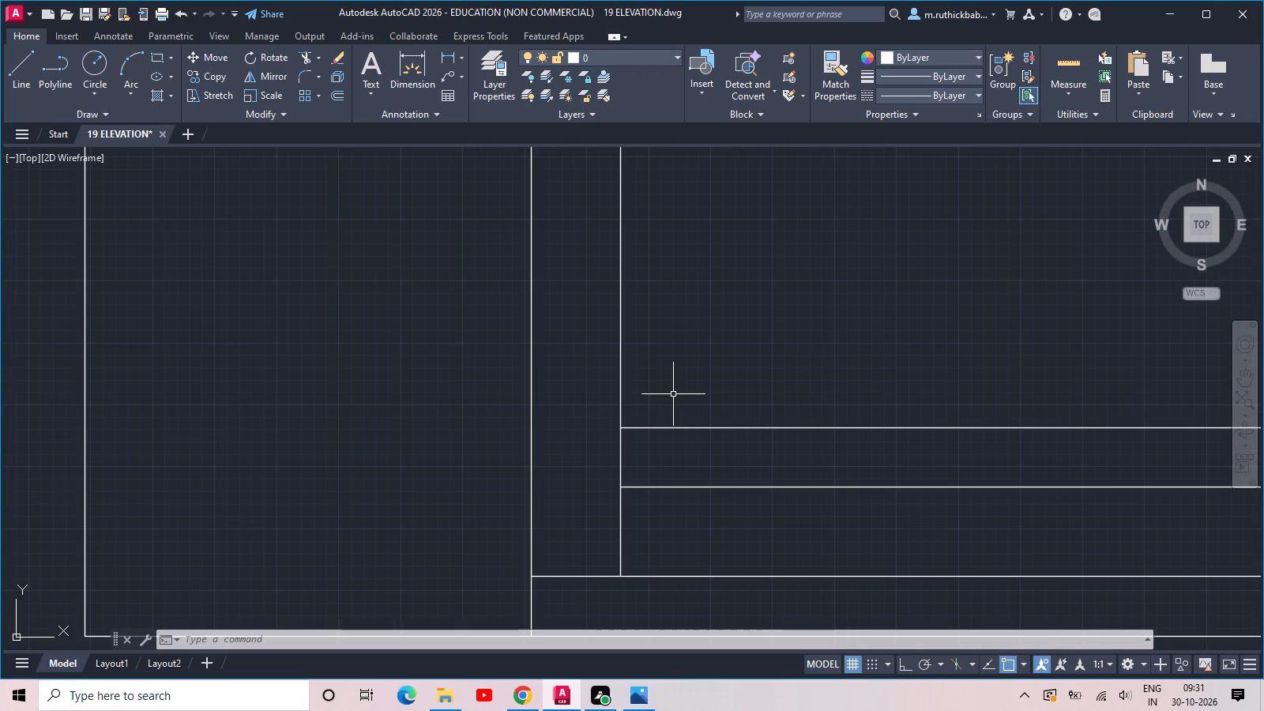
type("EX")
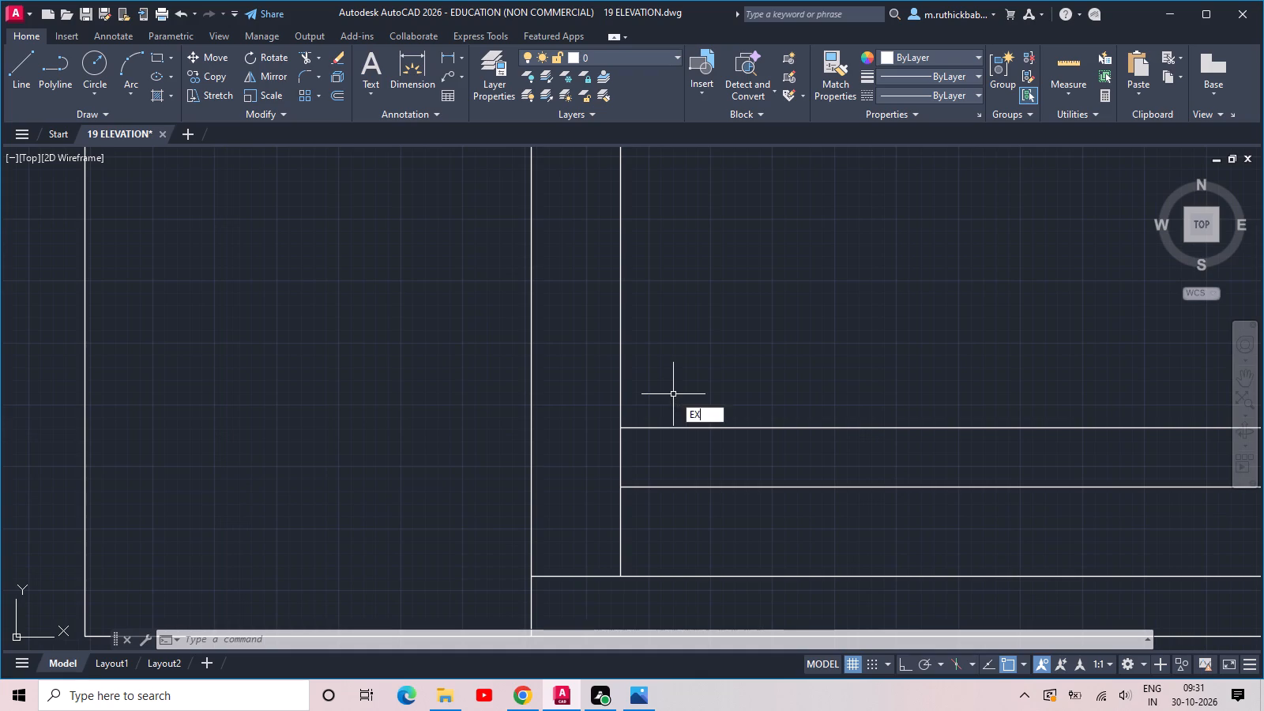
key("space")
key("space")
left_click_drag(671, 519, 668, 502)
left_click(671, 408)
key("Escape")
key("Escape")
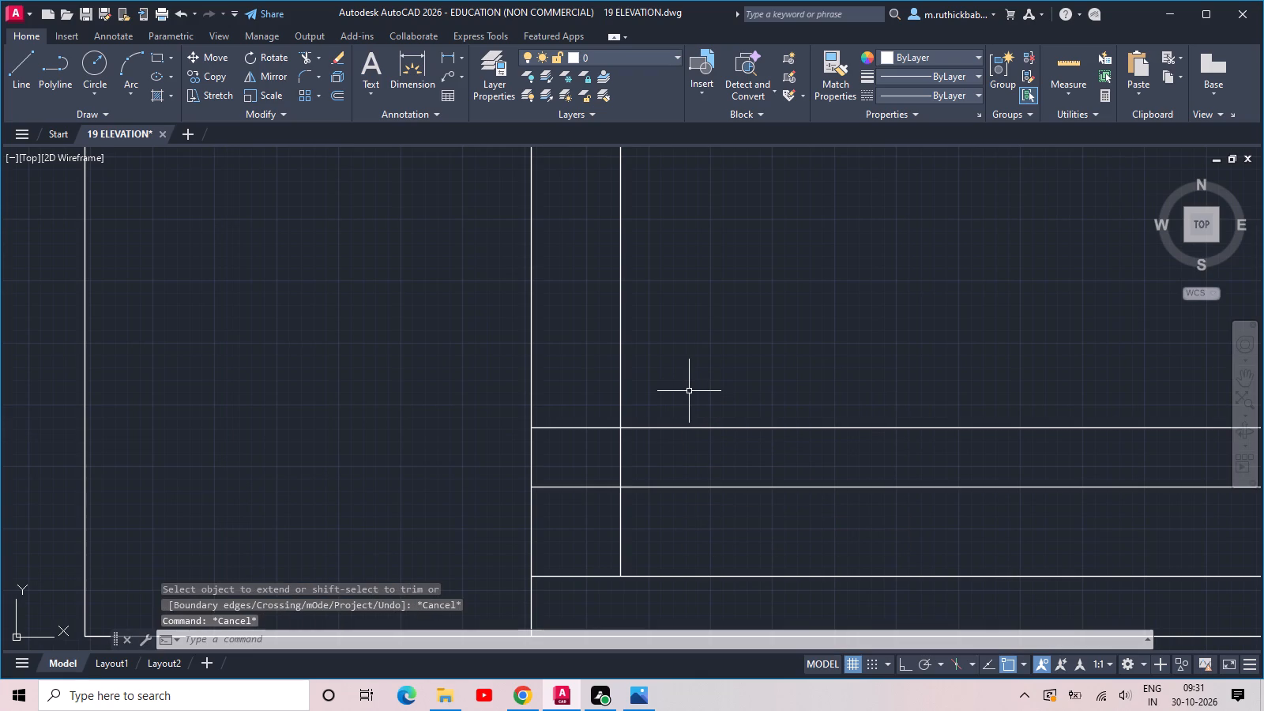
Trim the second interior vertical line below the upper of the two middle horizontal lines.
scroll(689, 391, "down", 1)
scroll(672, 454, "up", 1)
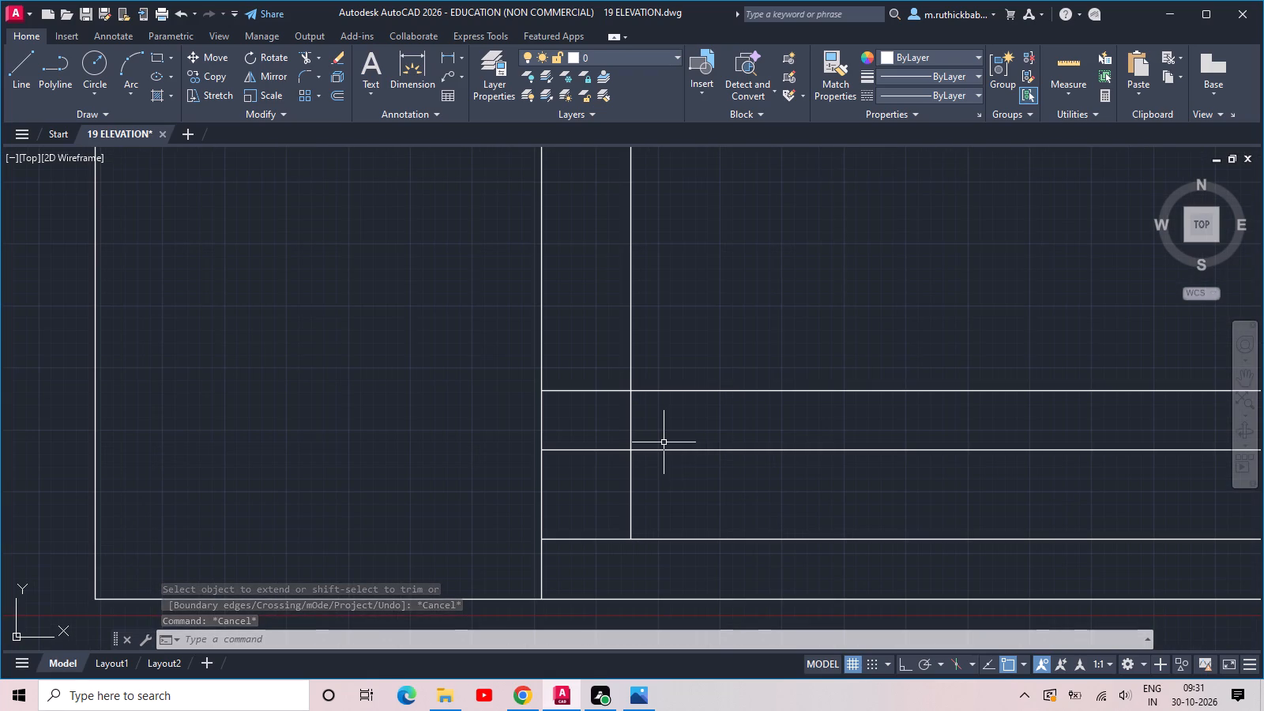
type("TR")
key("space")
key("space")
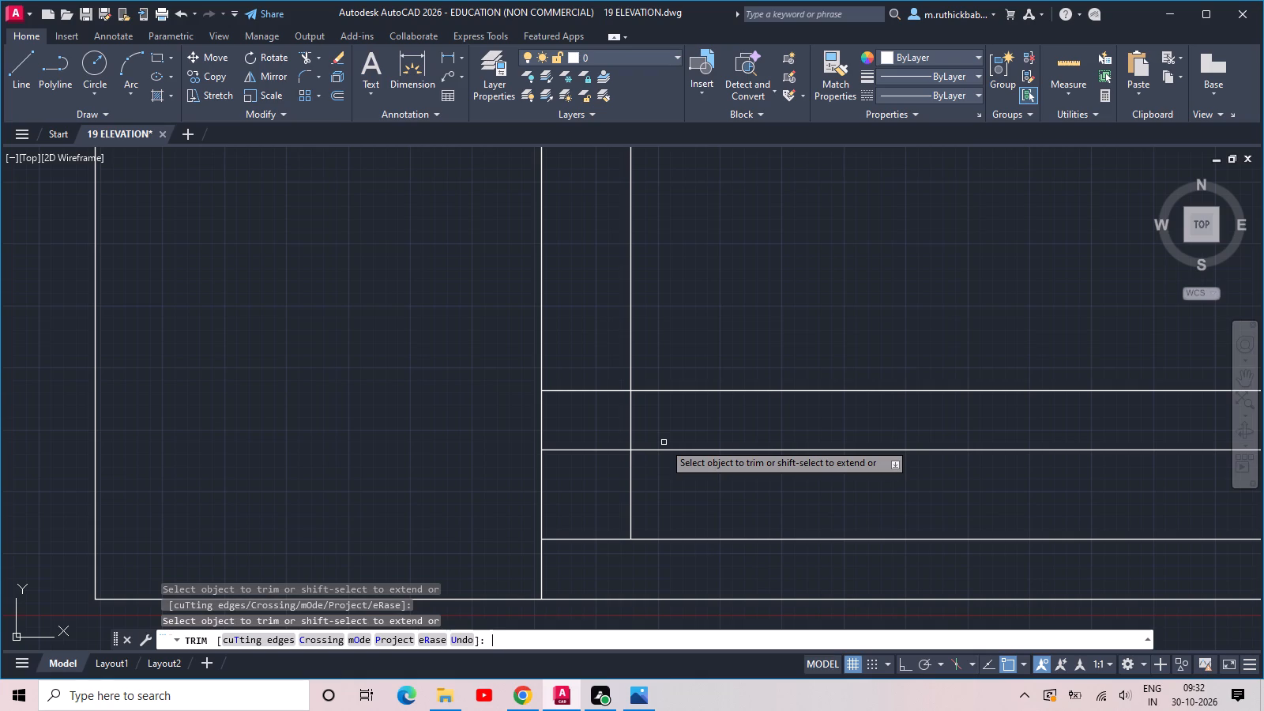
left_click(588, 477)
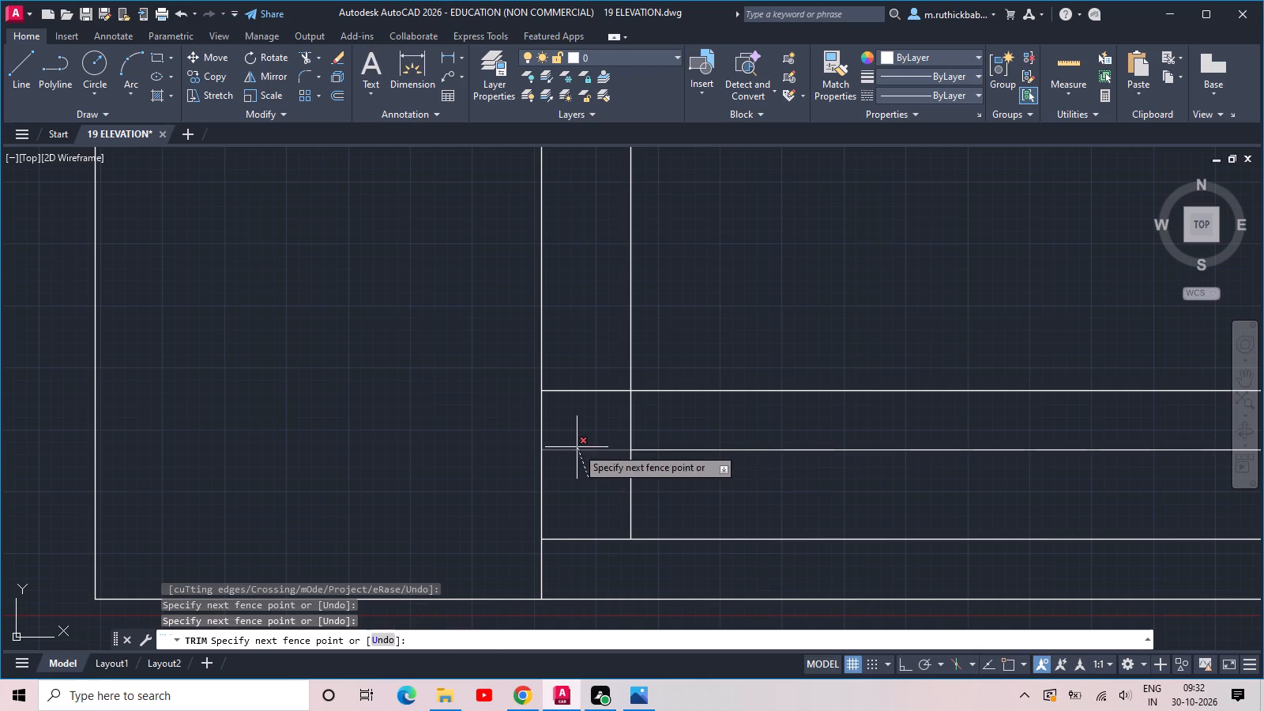
left_click(684, 488)
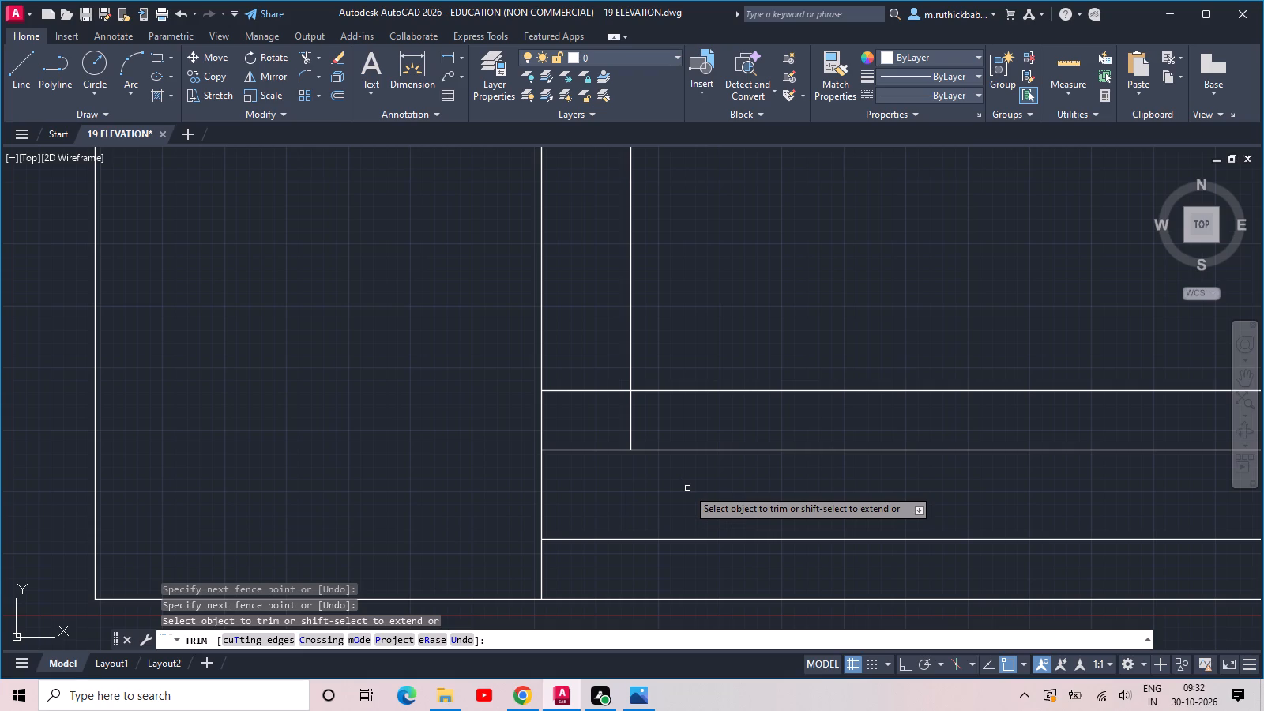
left_click_drag(682, 434, 633, 439)
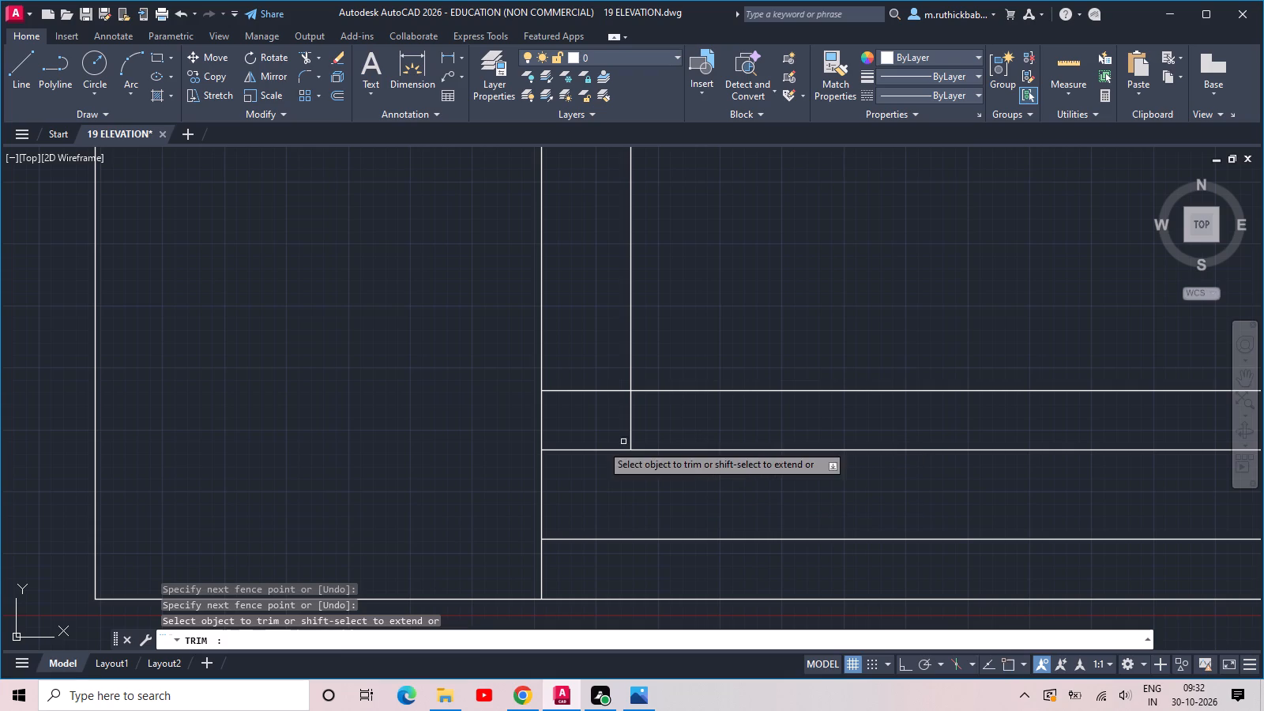
left_click(592, 422)
left_click(657, 423)
scroll(657, 423, "down", 1)
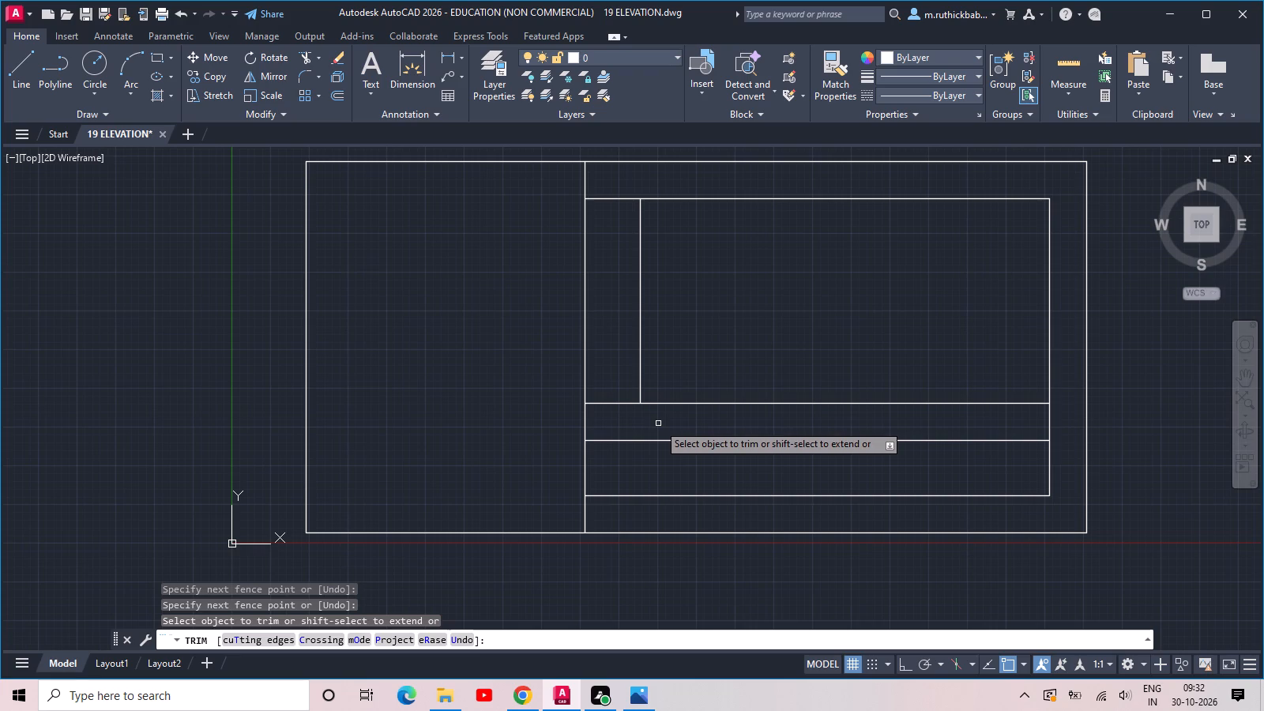
scroll(658, 423, "down", 2)
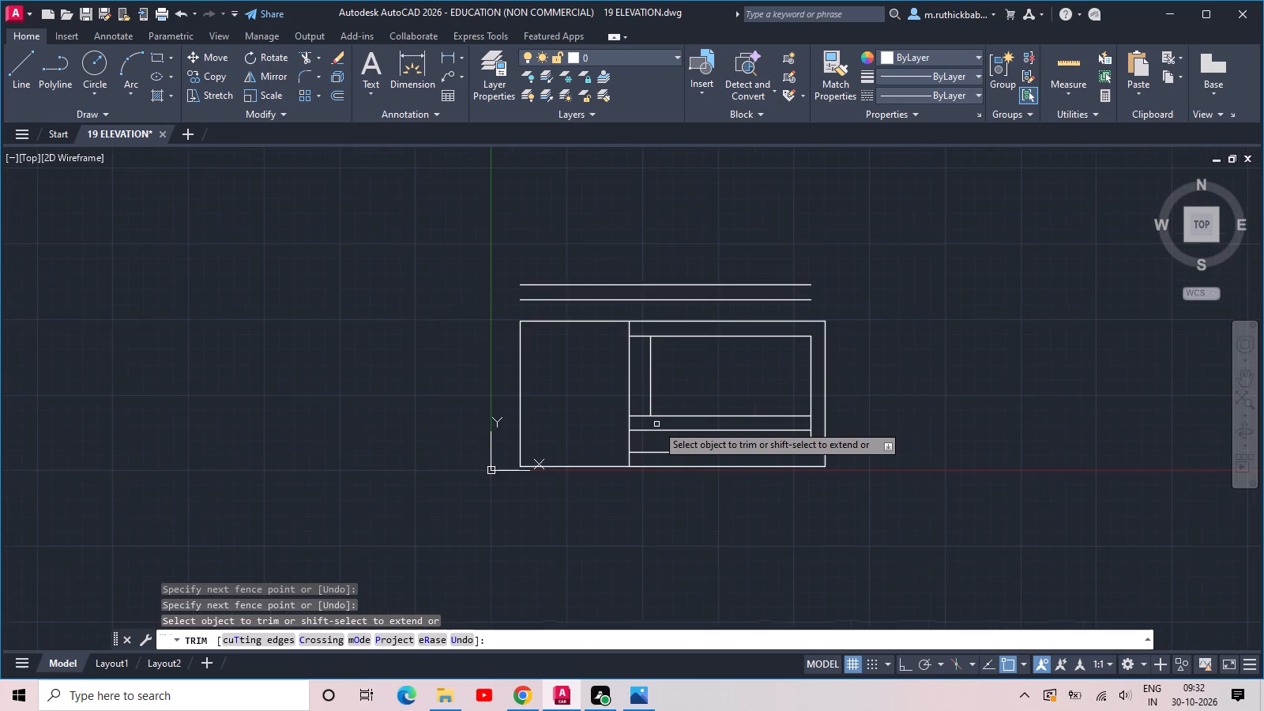
scroll(656, 424, "up", 2)
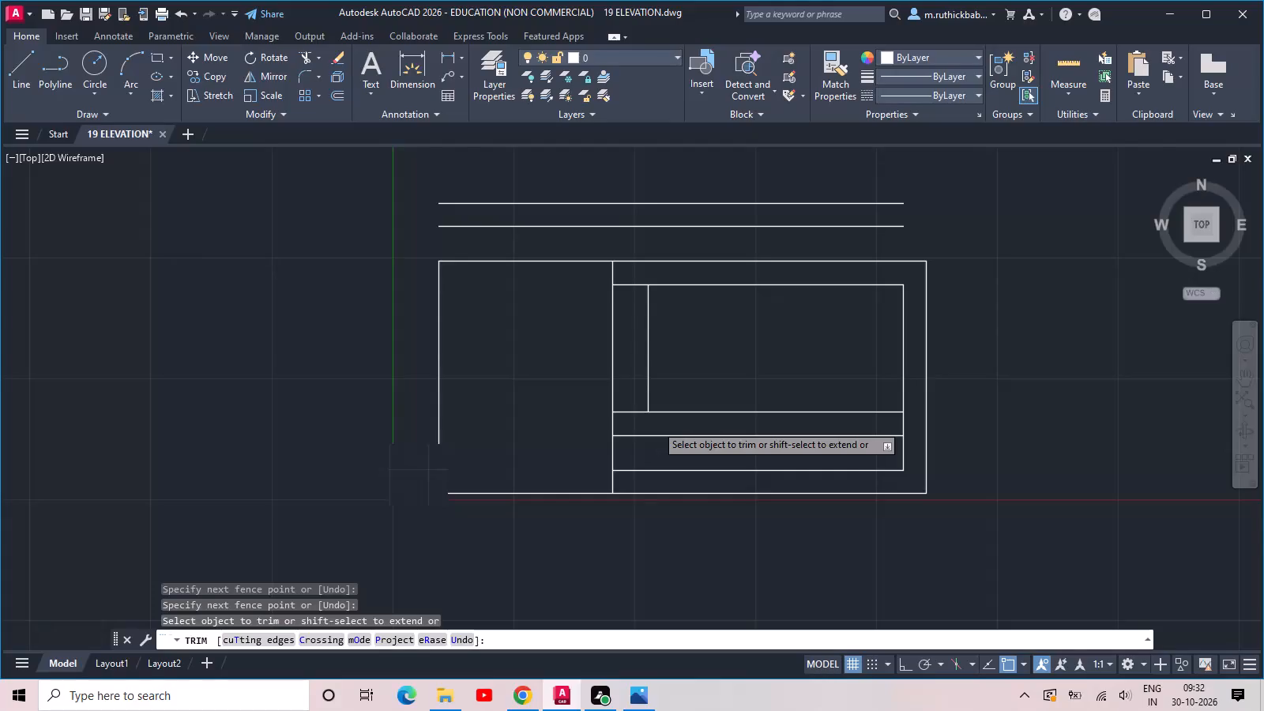
key("Escape")
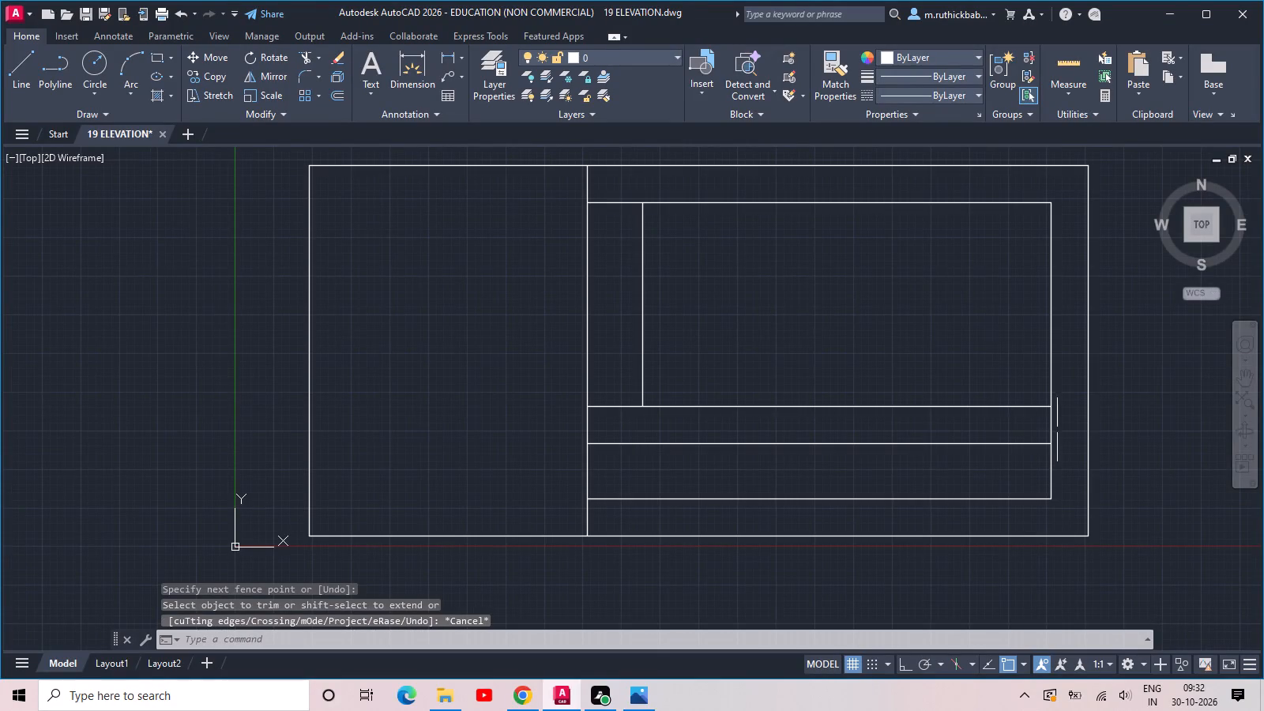
Offset the upper of the two middle interior horizontal lines 2 inches downward.
scroll(1014, 429, "up", 1)
scroll(953, 392, "up", 1)
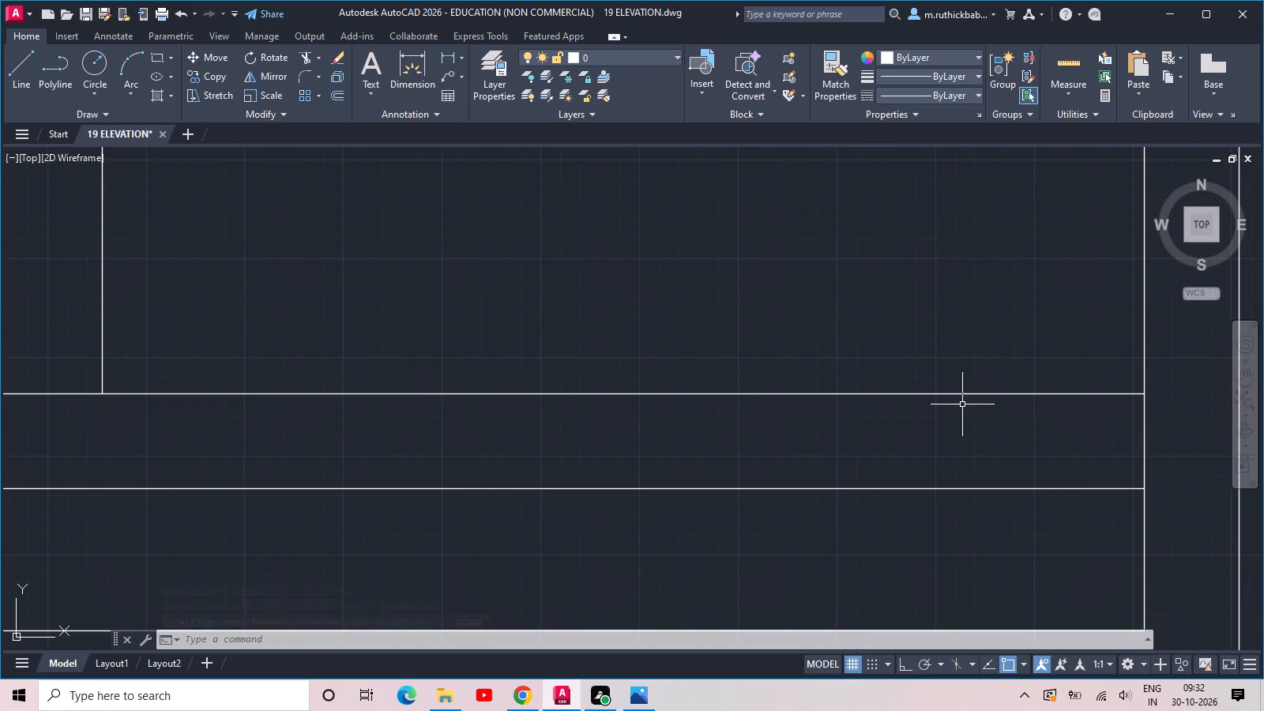
type("OFF")
key("space")
type("2")
key("space")
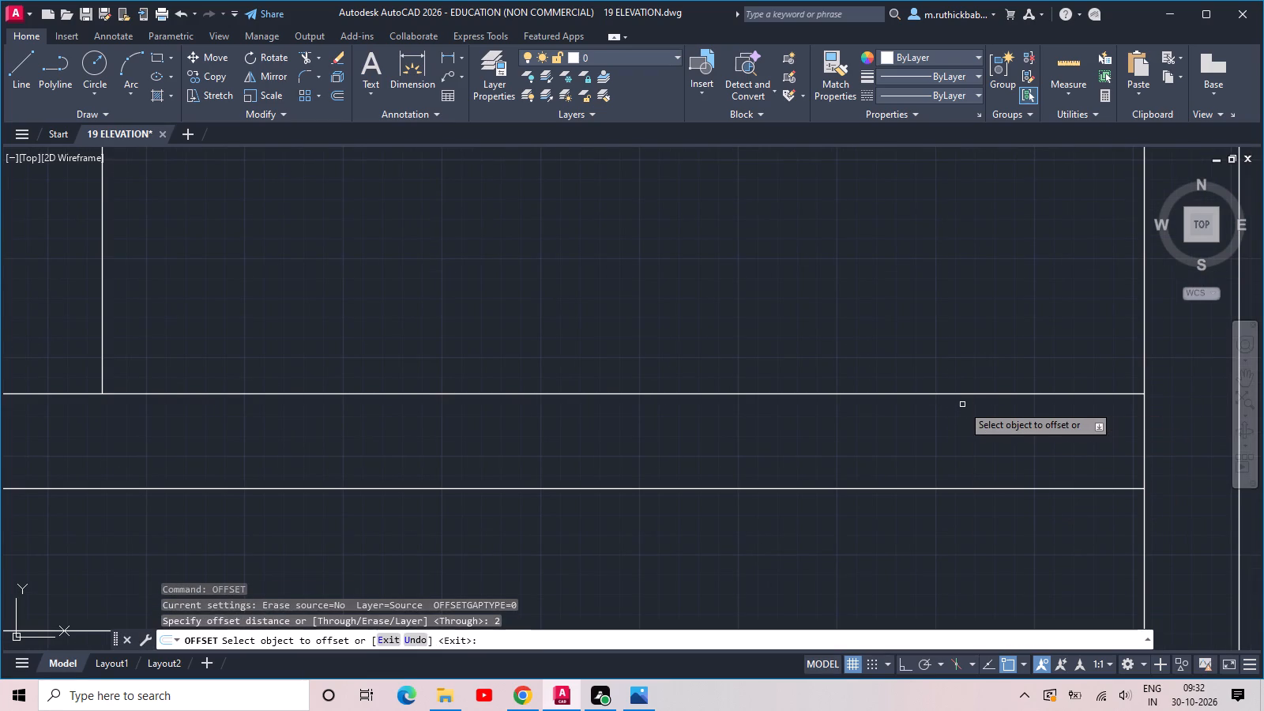
left_click(975, 395)
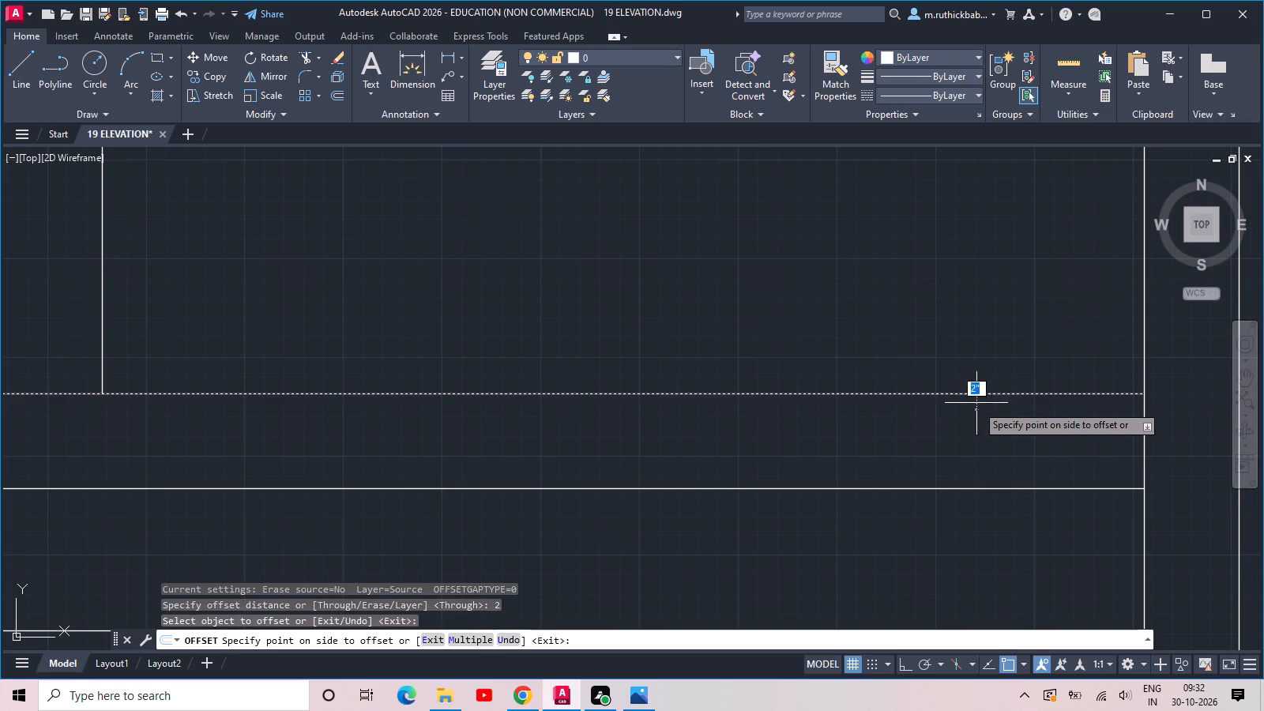
left_click(975, 416)
scroll(975, 416, "down", 3)
scroll(838, 450, "up", 1)
scroll(735, 413, "up", 2)
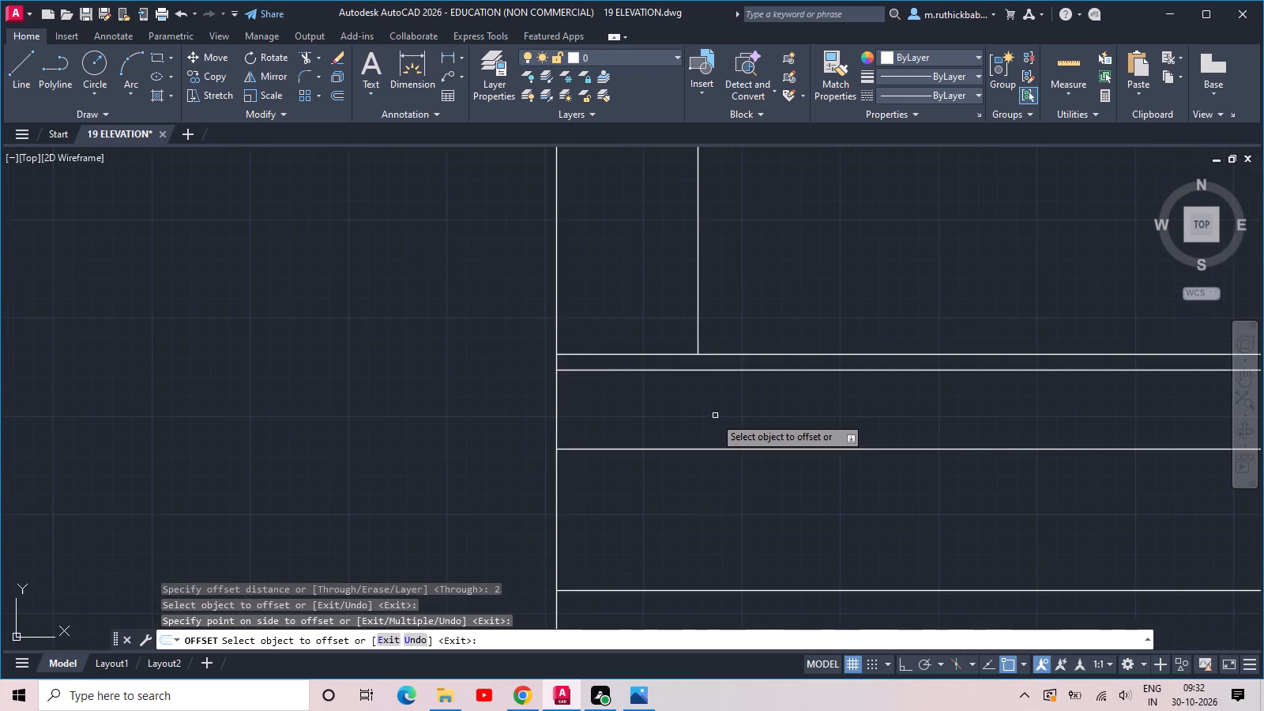
scroll(711, 416, "down", 2)
middle_click_drag(711, 418, 619, 521)
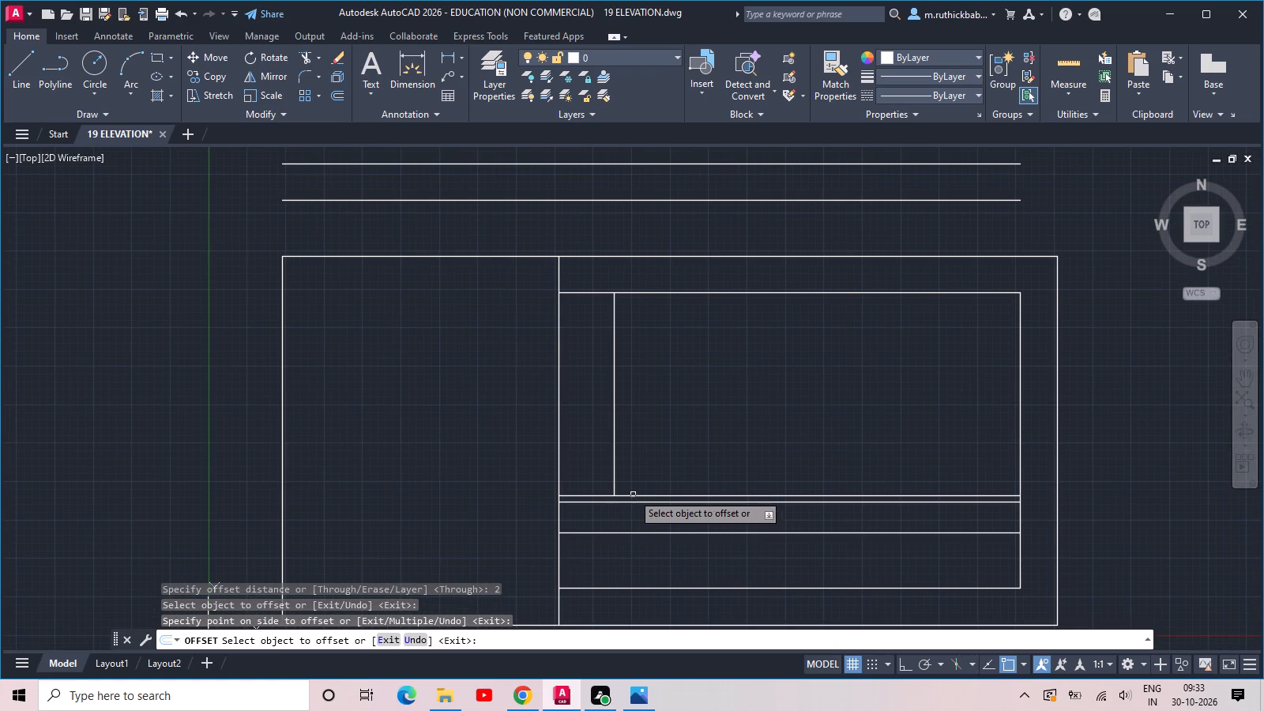
key("Escape")
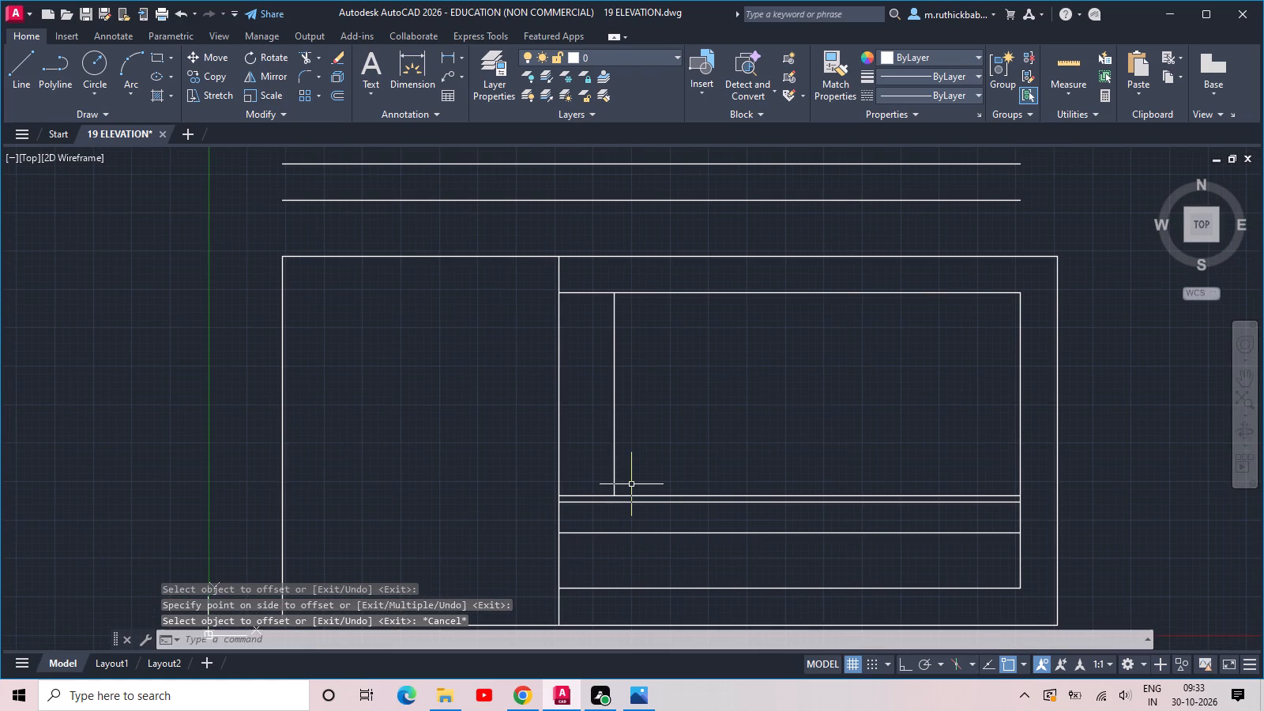
middle_click_drag(895, 554, 825, 435)
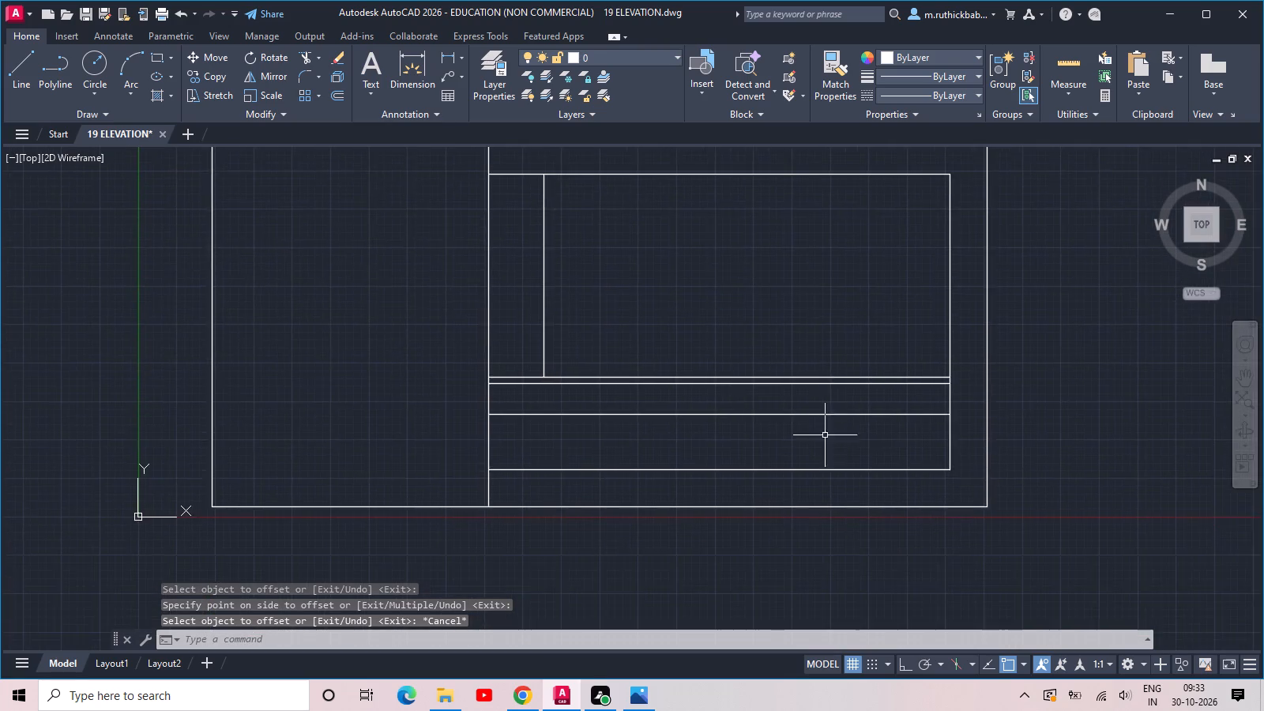
Draw a rectangle about 2 inches wide between the two lower middle horizontal lines, near the inner frame's right side.
scroll(837, 420, "up", 2)
middle_click_drag(923, 361, 863, 433)
type("REC")
key("space")
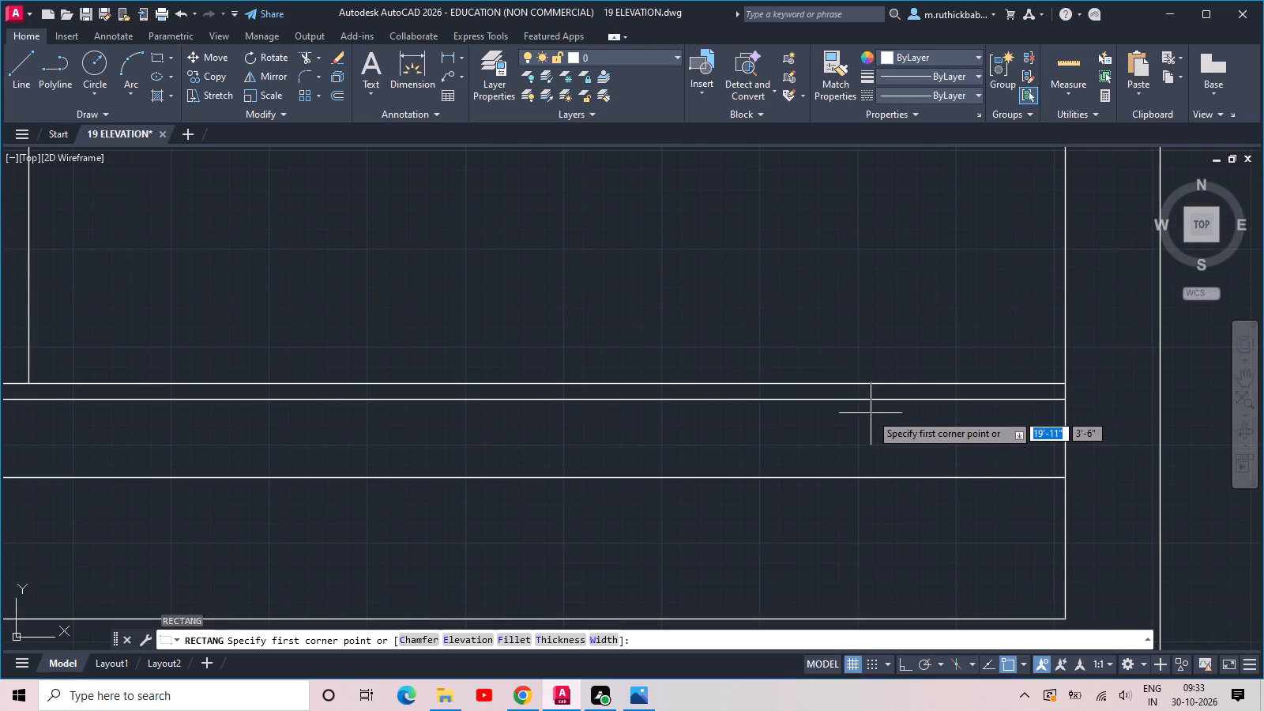
left_click(871, 401)
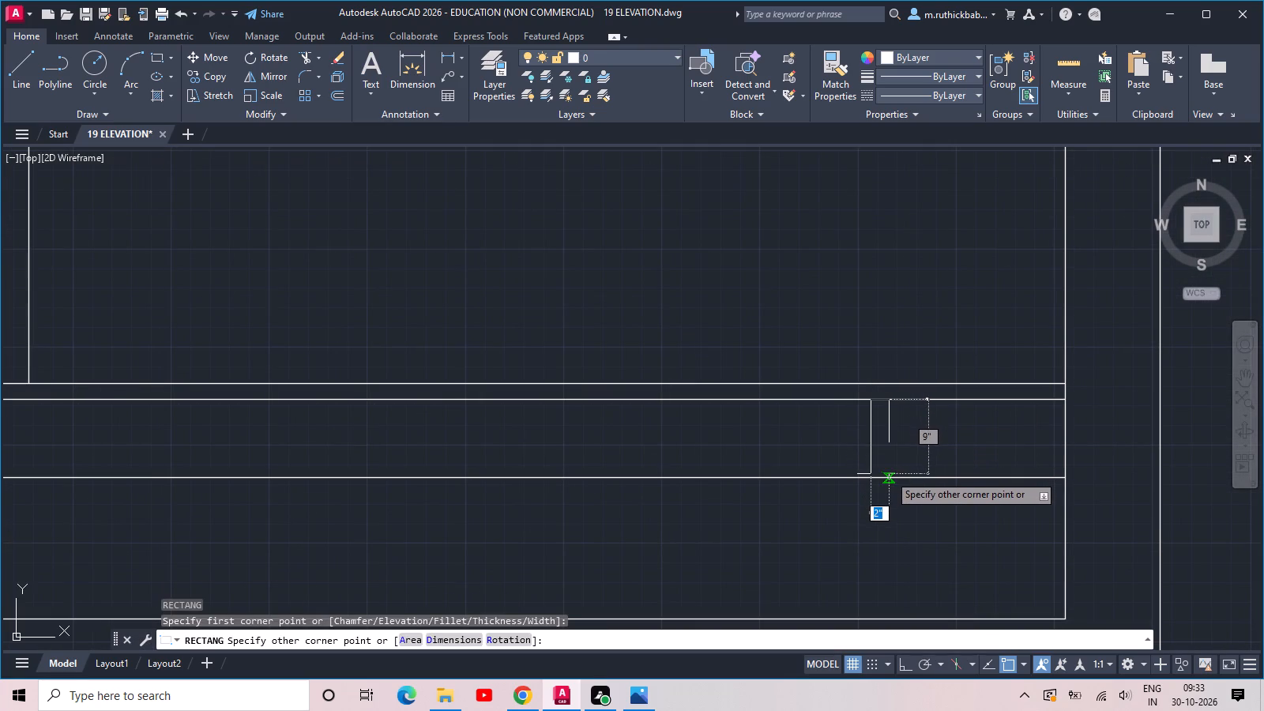
left_click(889, 476)
left_click(943, 455)
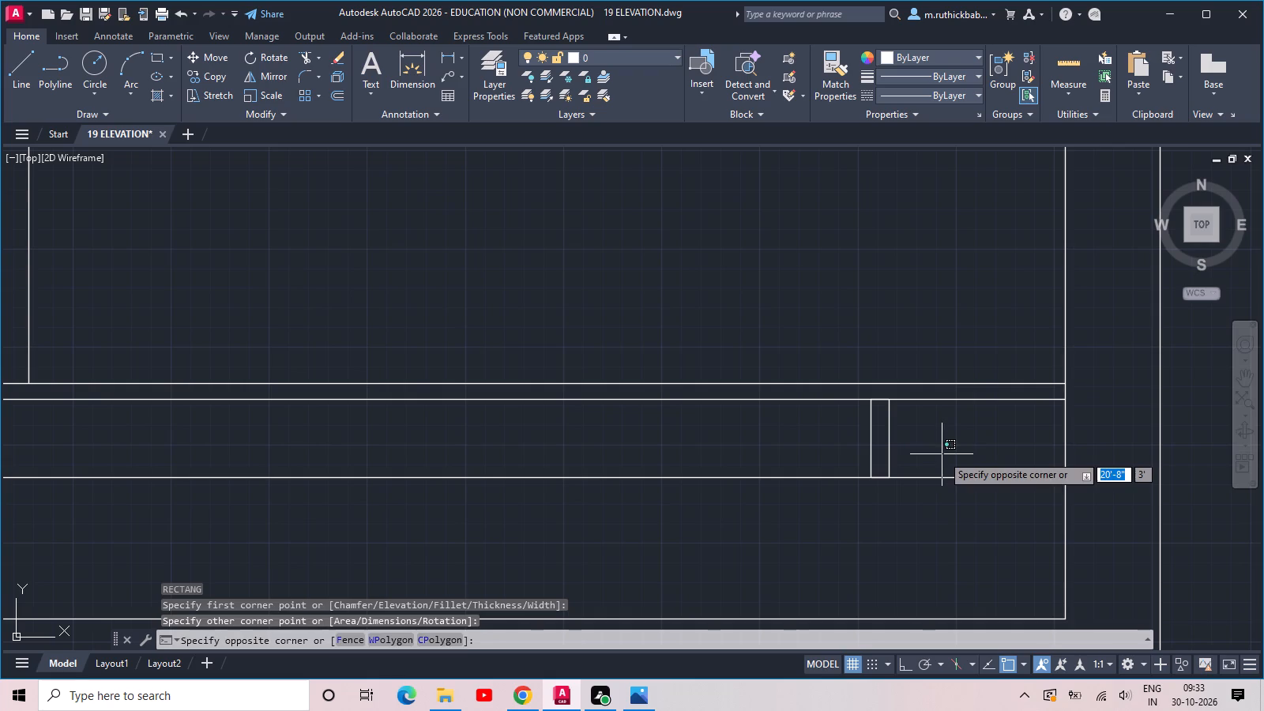
key("Escape")
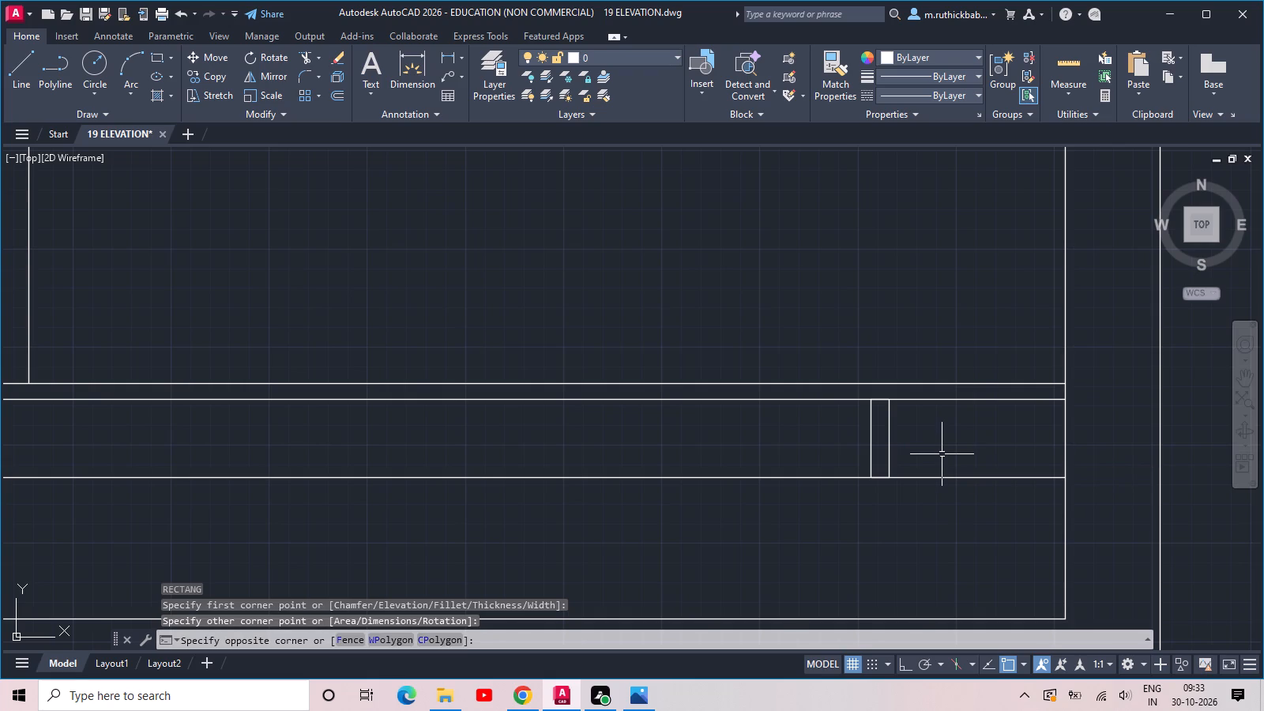
Copy the small rectangle leftward along its band as a 7-item array with Ortho on, spacing the items across the band.
left_click_drag(920, 461, 886, 438)
left_click(855, 431)
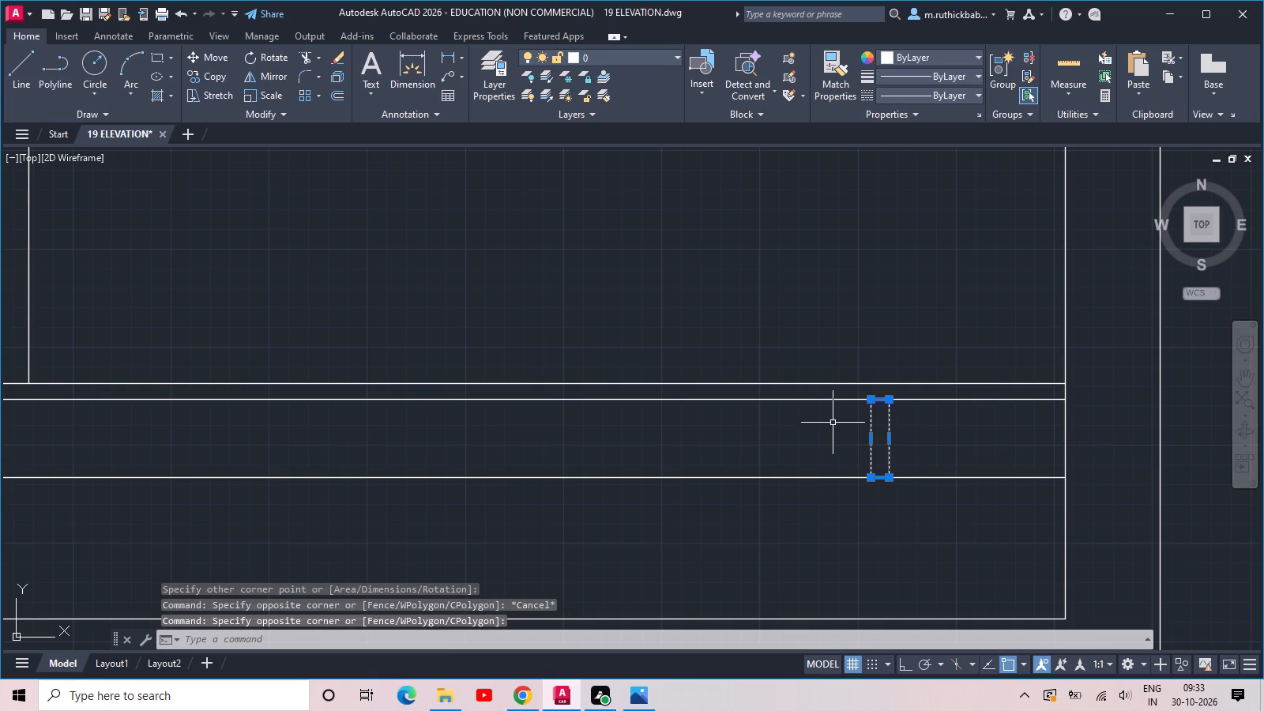
type("CO")
key("space")
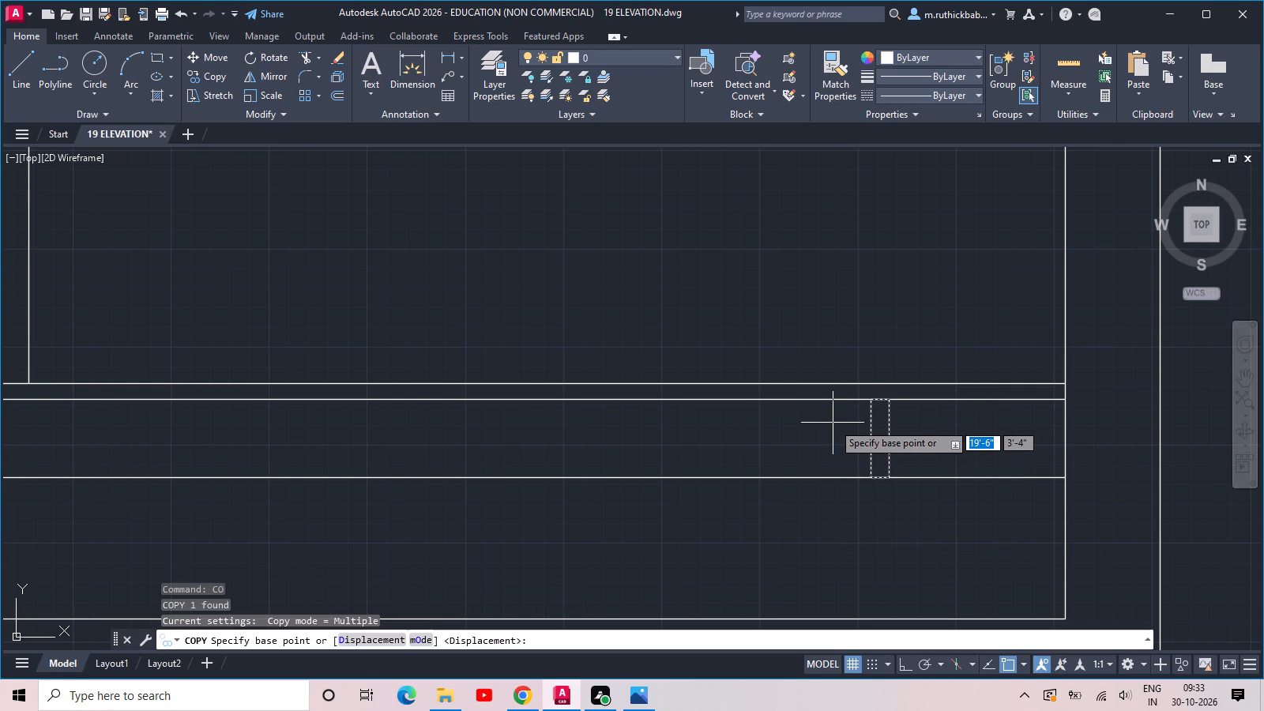
left_click(895, 476)
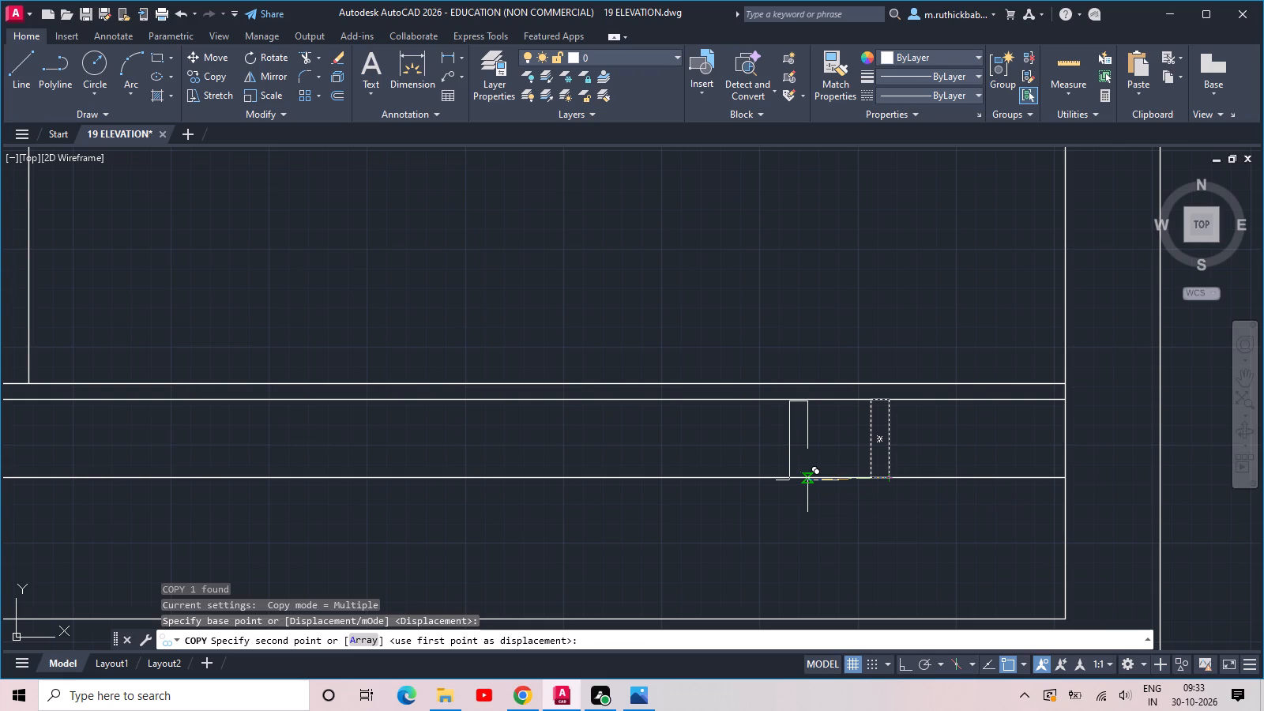
type("ARR")
key("space")
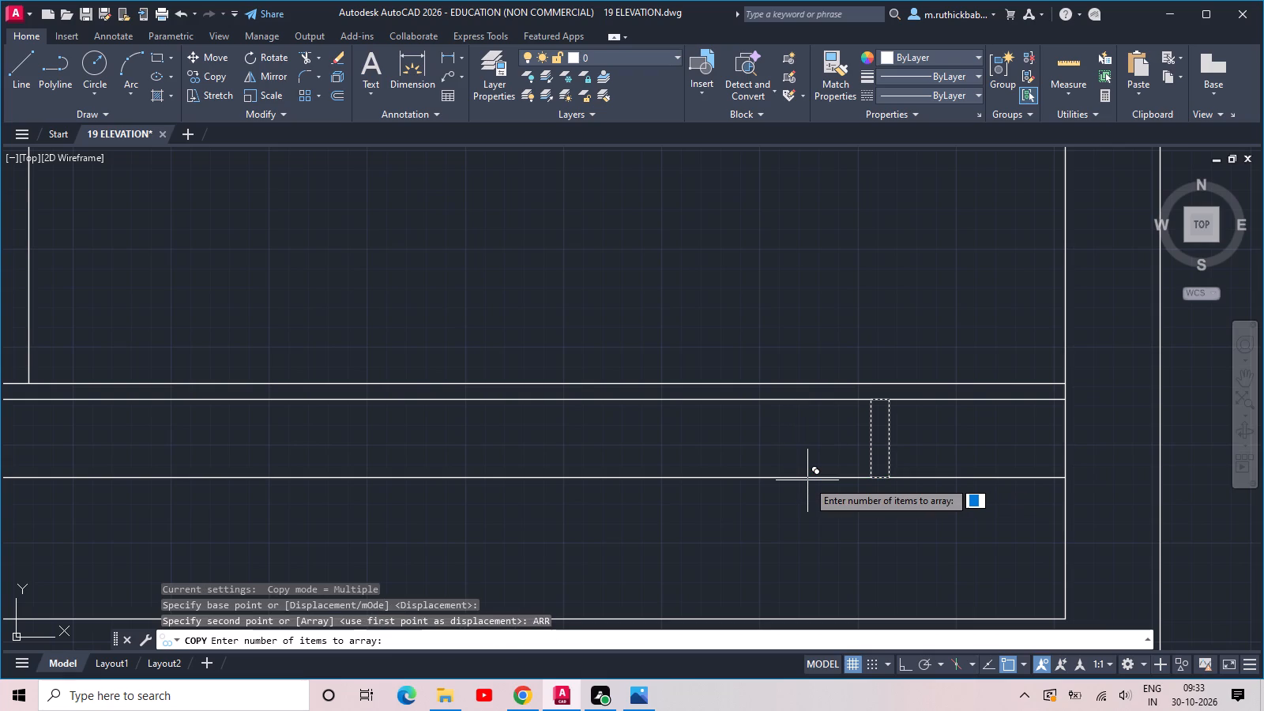
type("7")
key("space")
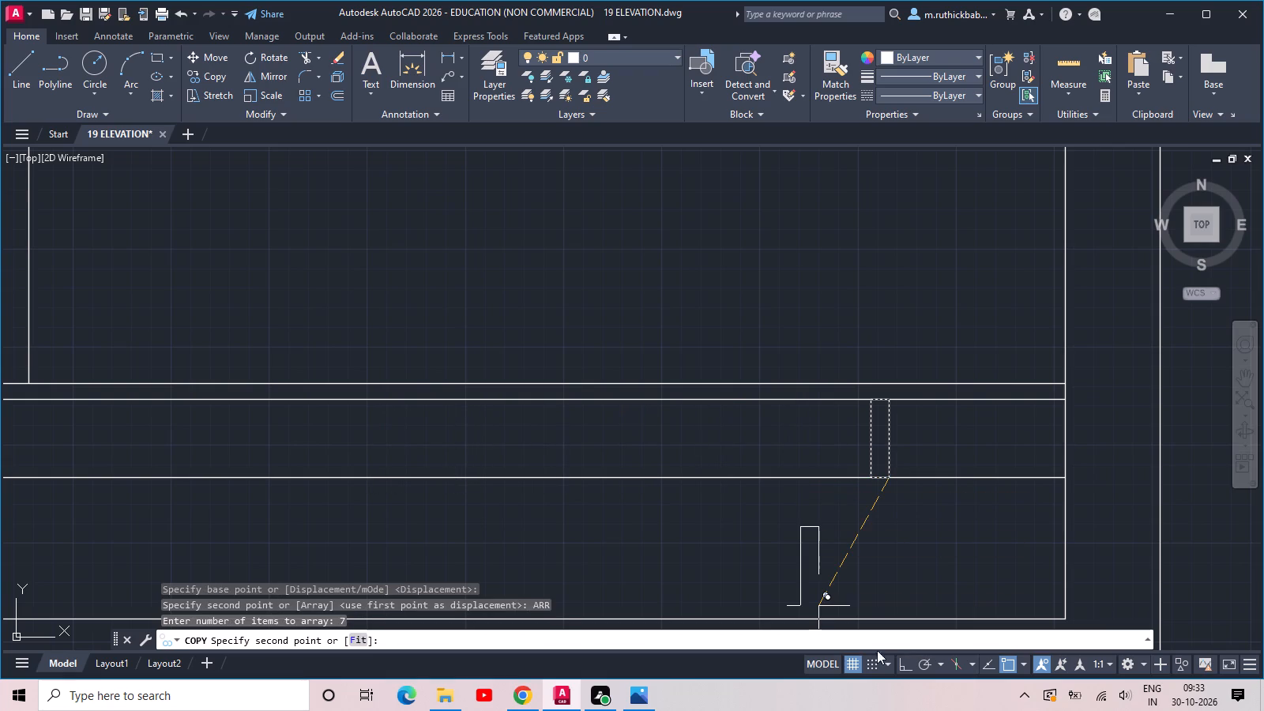
left_click(908, 666)
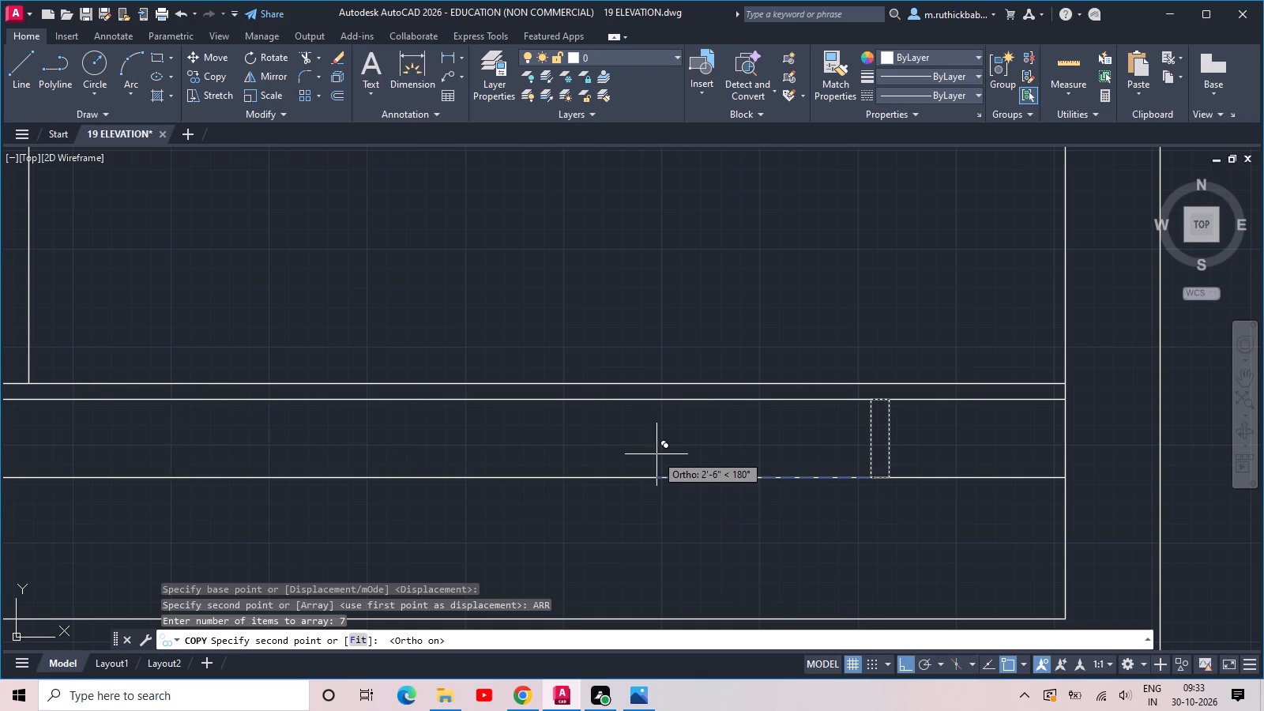
scroll(656, 467, "down", 3)
scroll(663, 474, "up", 1)
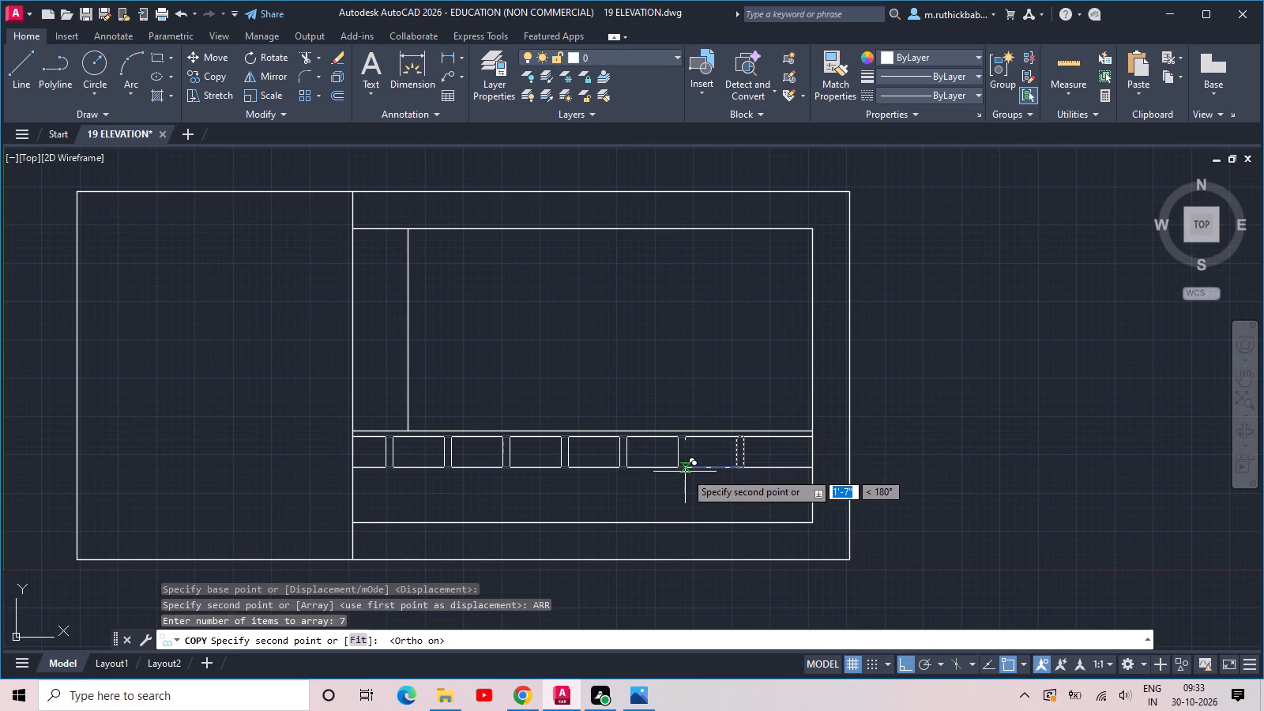
left_click(687, 472)
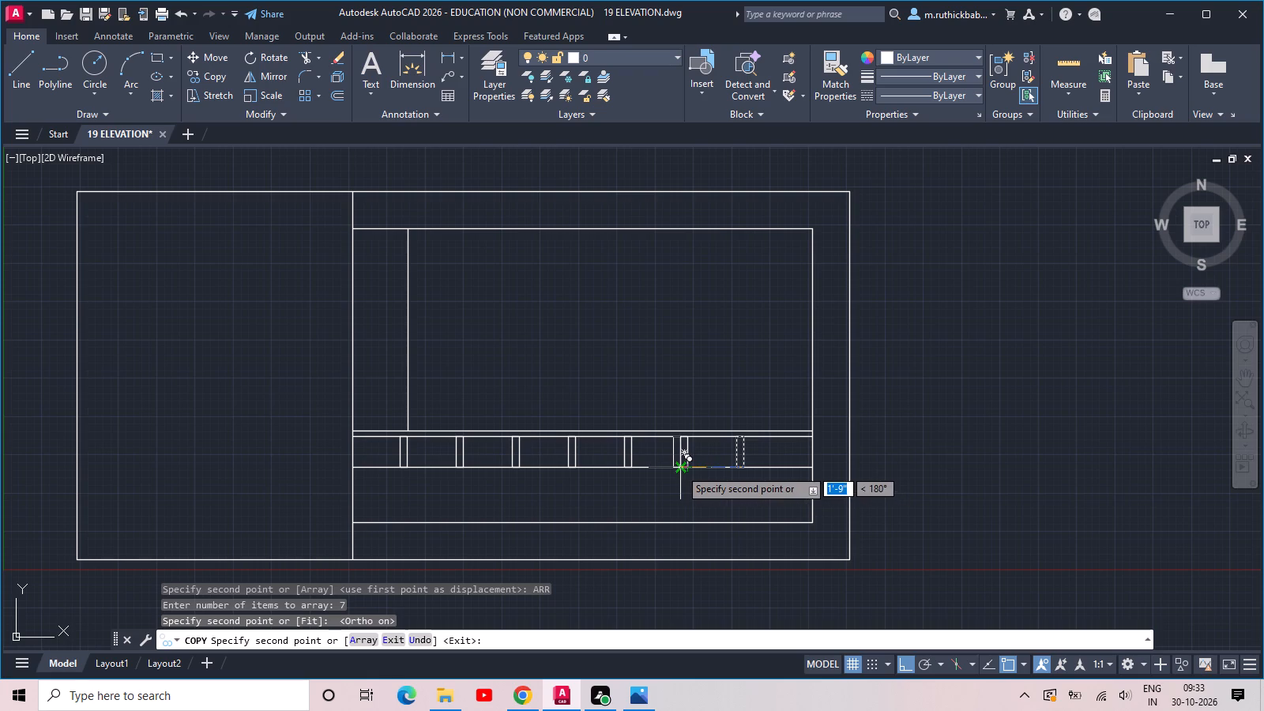
scroll(641, 483, "down", 1)
middle_click_drag(656, 486, 680, 360)
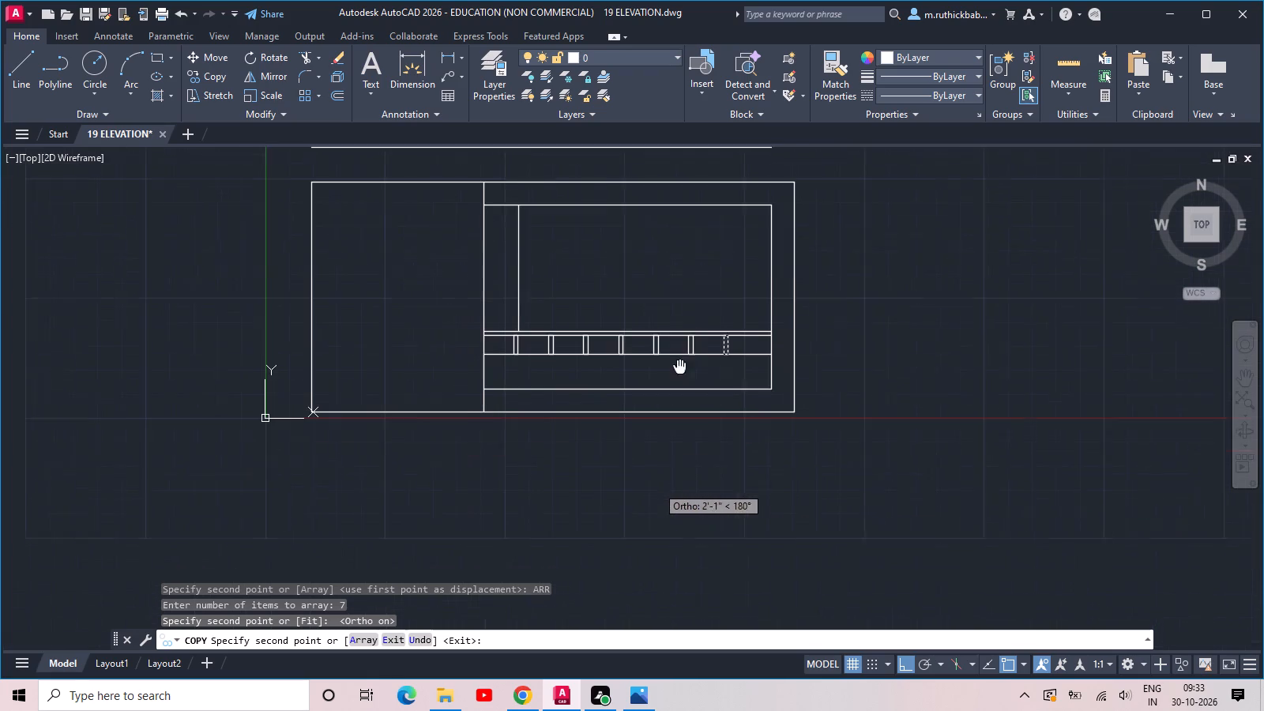
middle_click_drag(680, 360, 683, 356)
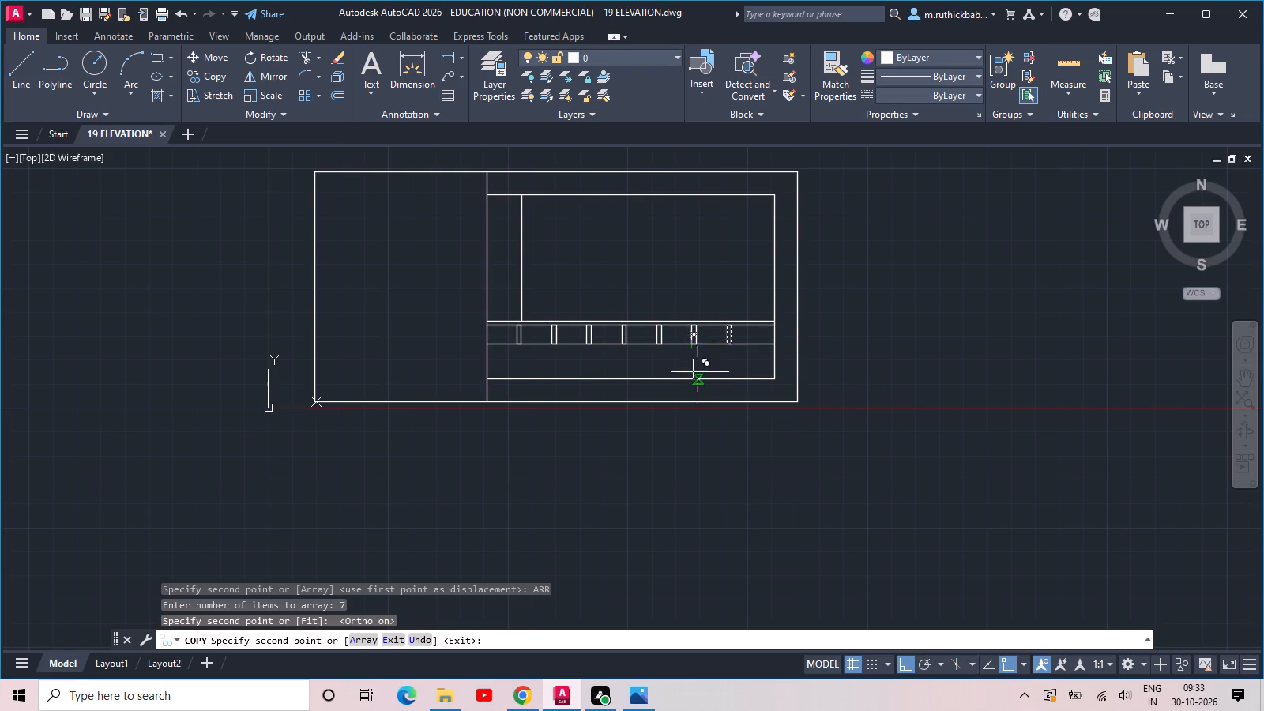
scroll(659, 359, "up", 1)
key("Escape")
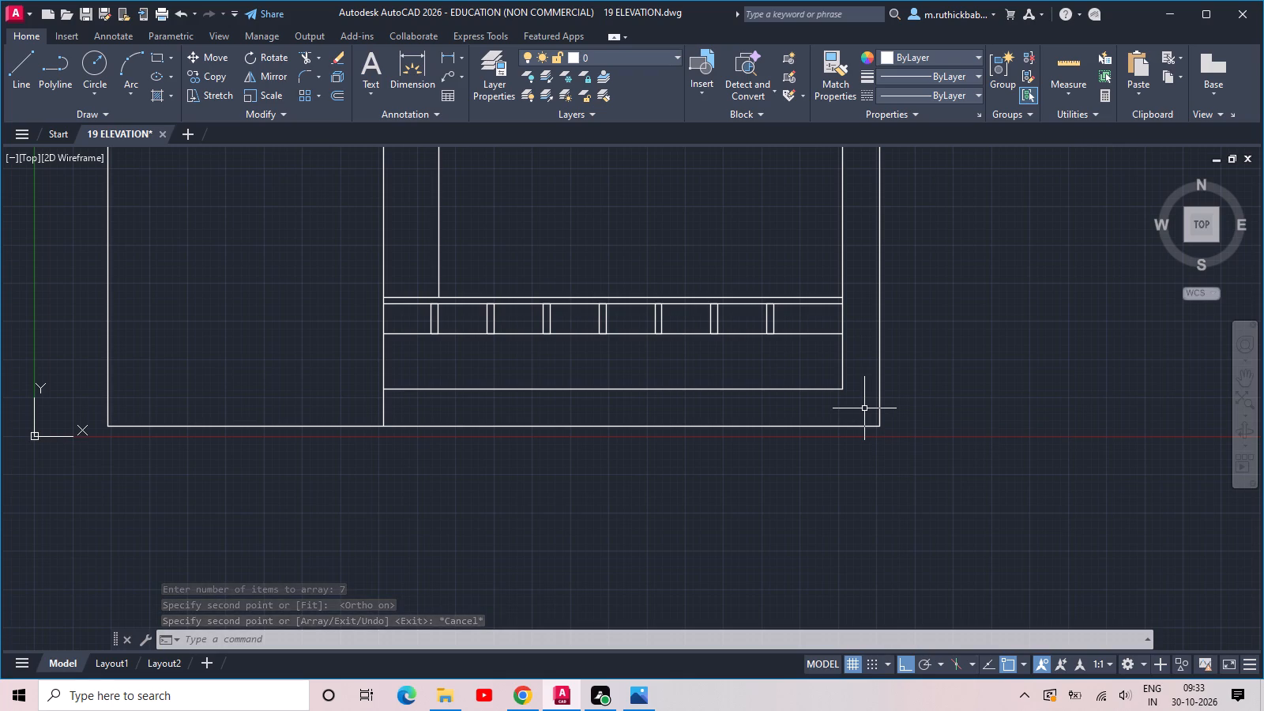
Extend the first interior vertical line up to the uppermost horizontal line above the outline.
scroll(867, 408, "down", 1)
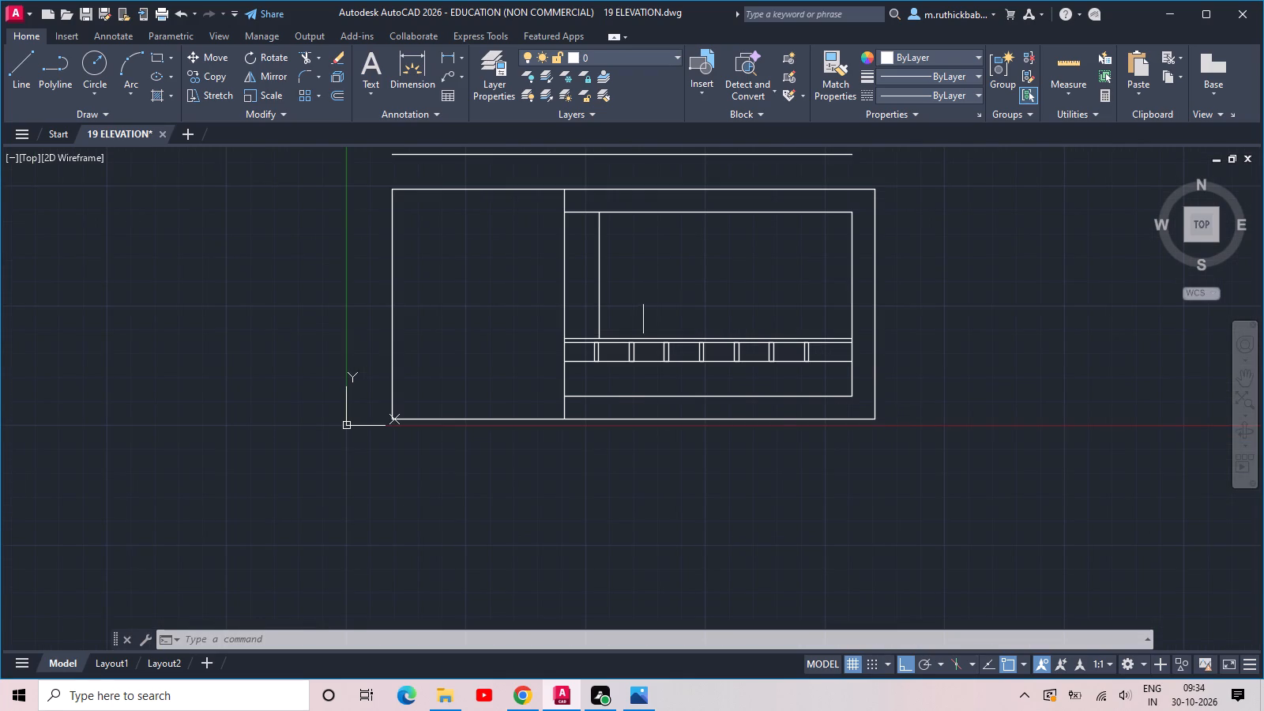
scroll(638, 303, "up", 1)
middle_click_drag(607, 284, 615, 527)
middle_click_drag(574, 412, 611, 394)
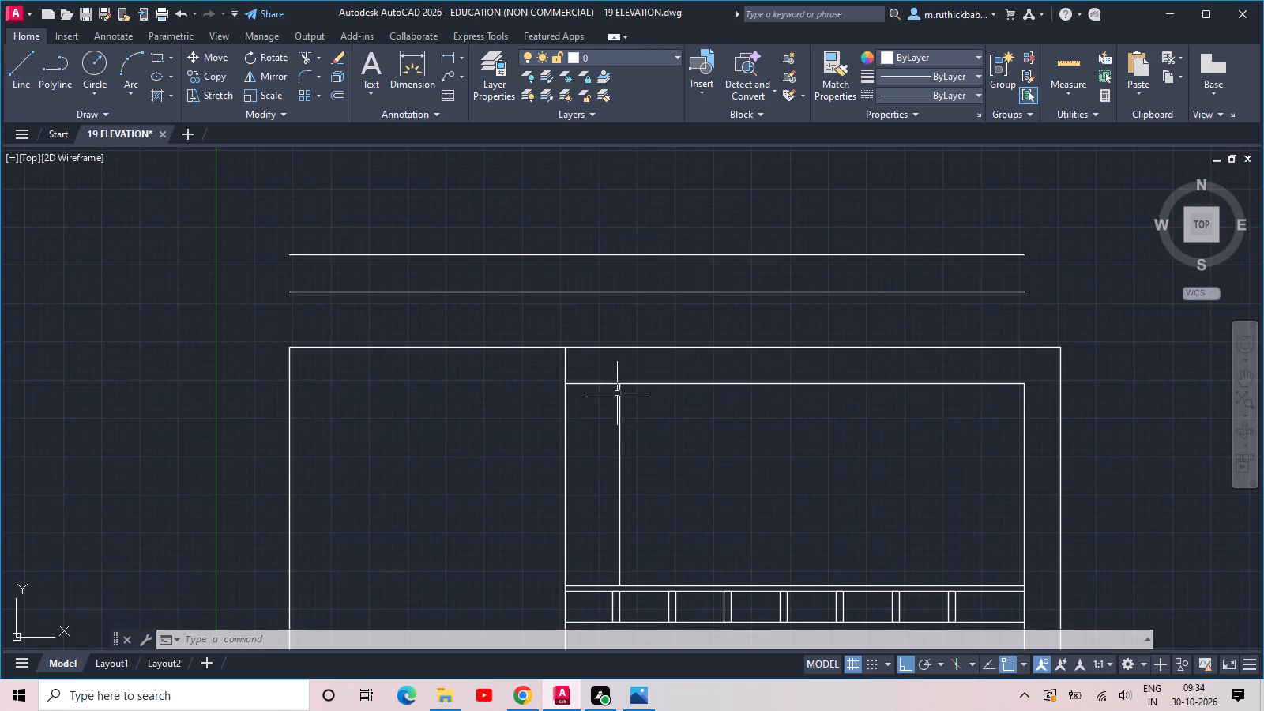
type("EX")
key("space")
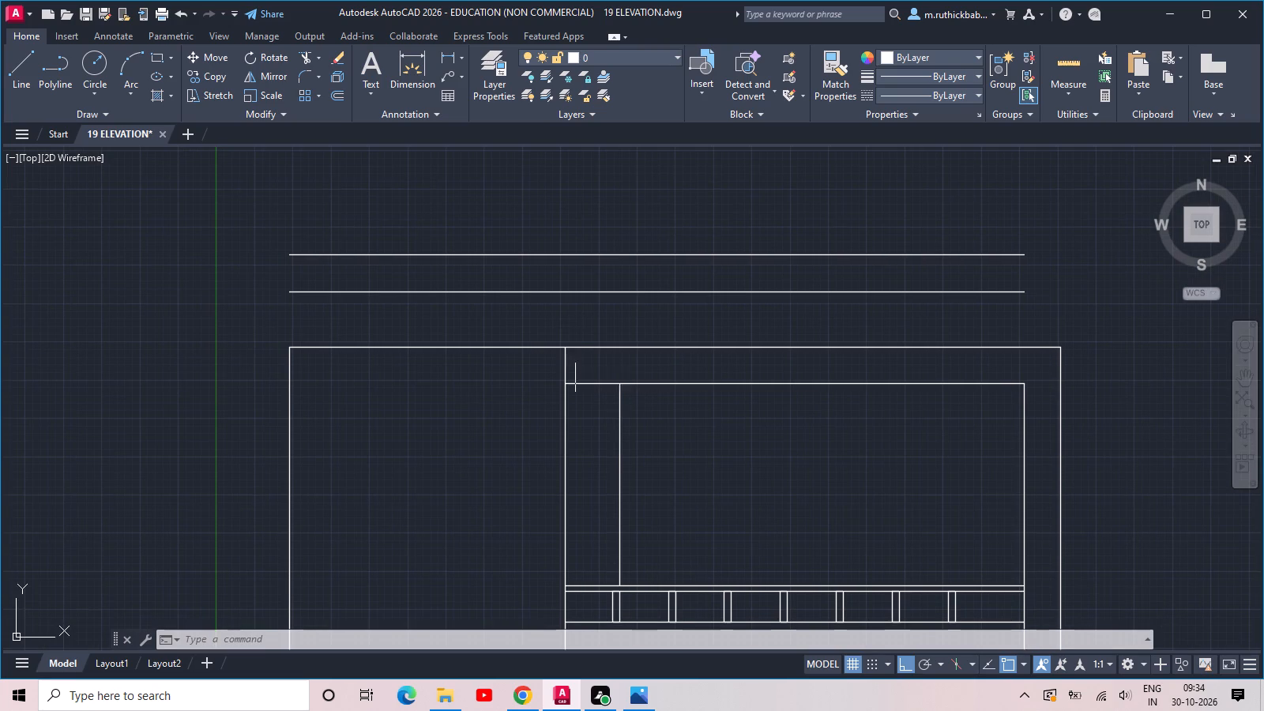
key("space")
left_click(572, 359)
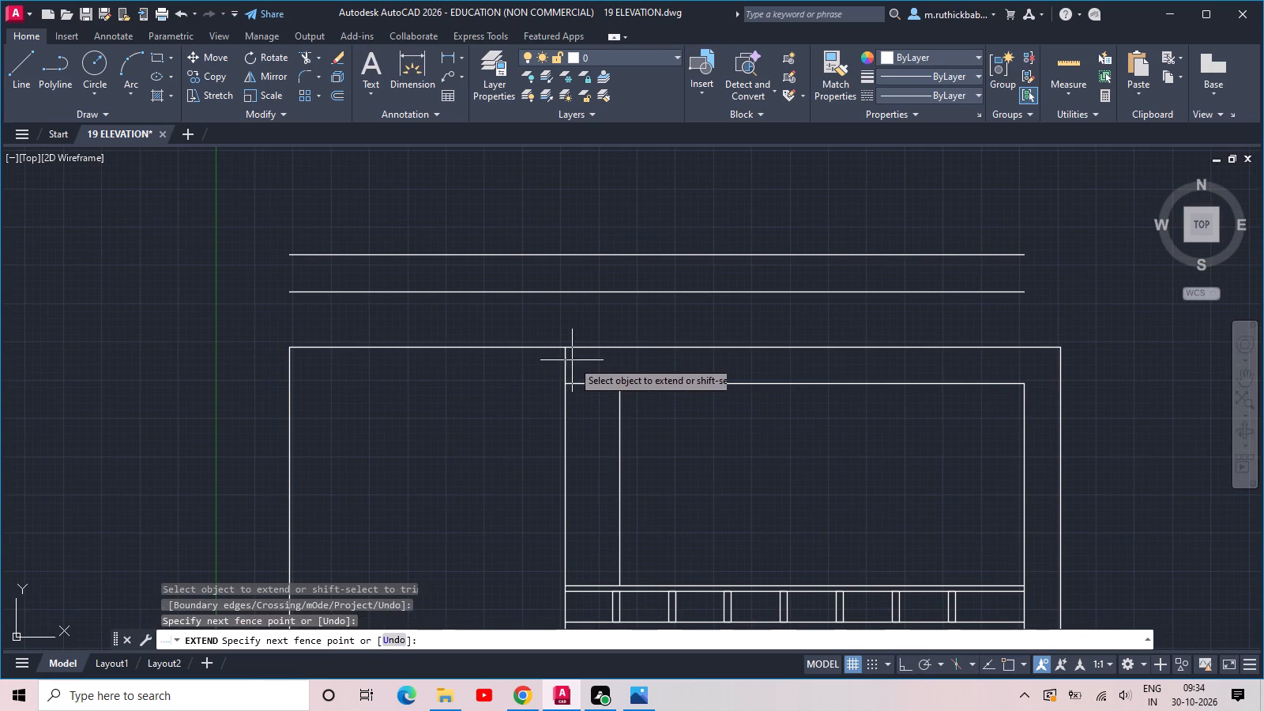
left_click(551, 371)
left_click(575, 326)
left_click(551, 323)
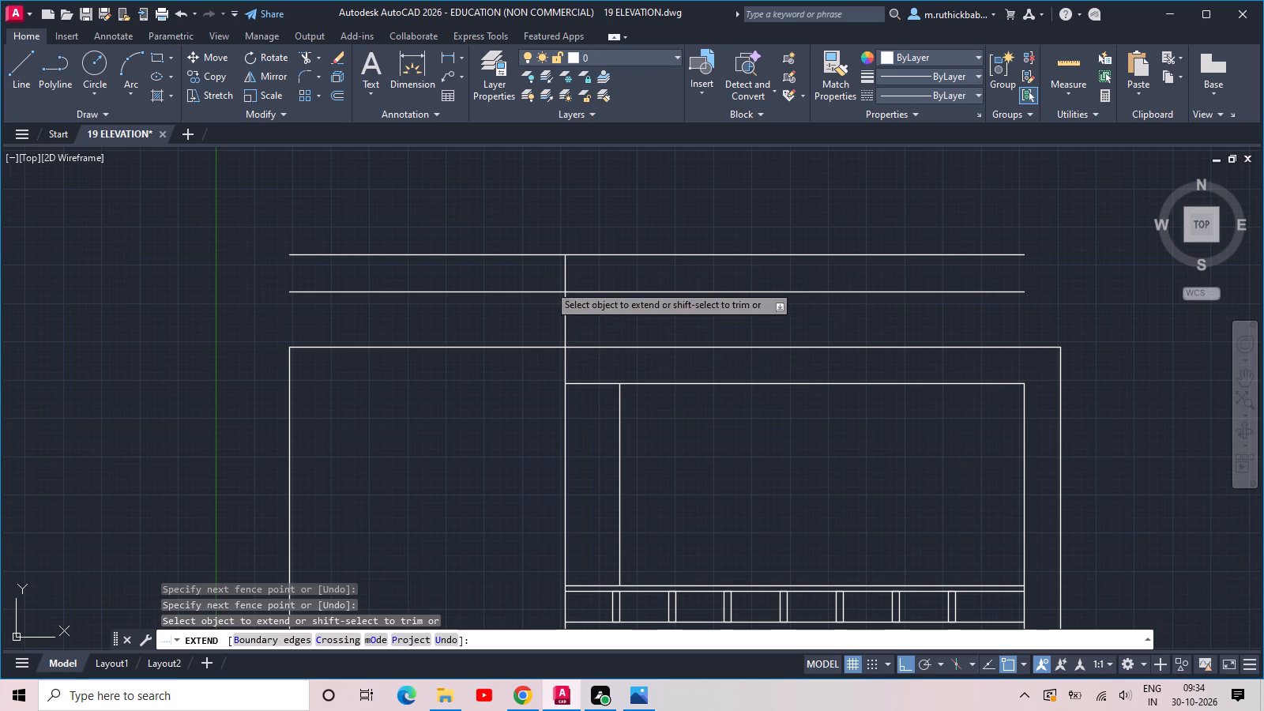
left_click(512, 317)
left_click(498, 202)
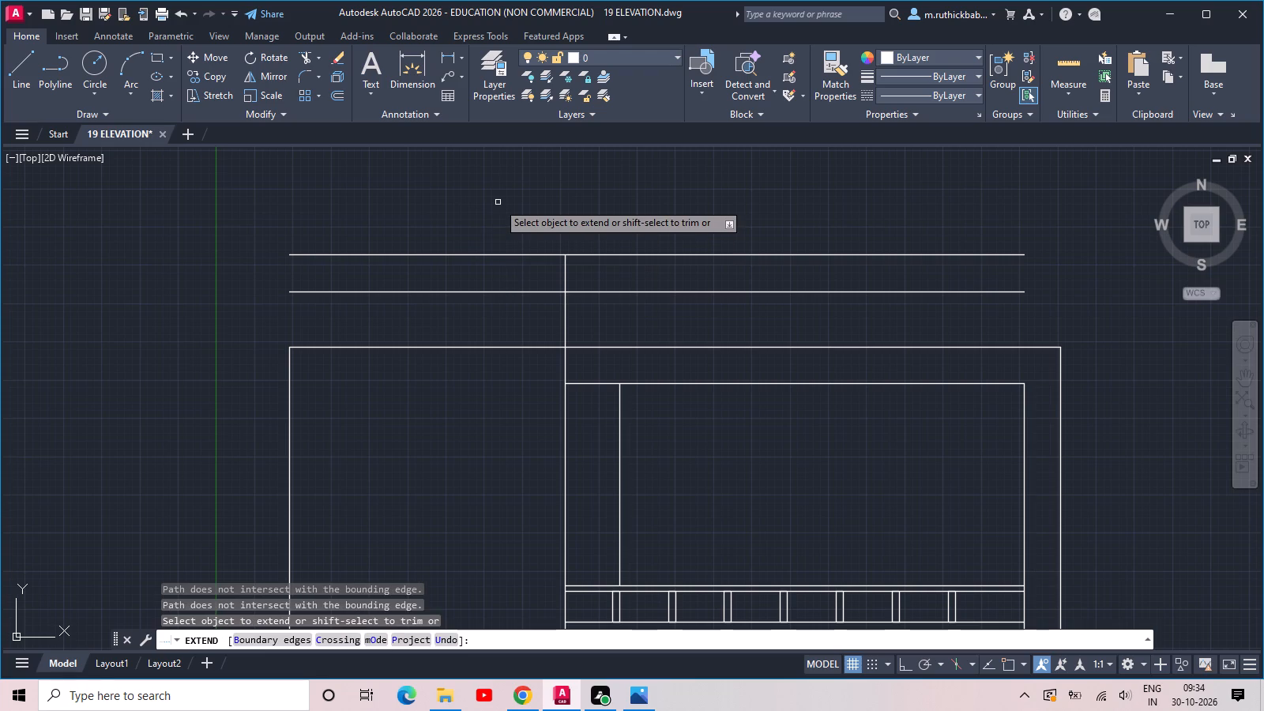
key("Escape")
key("Escape")
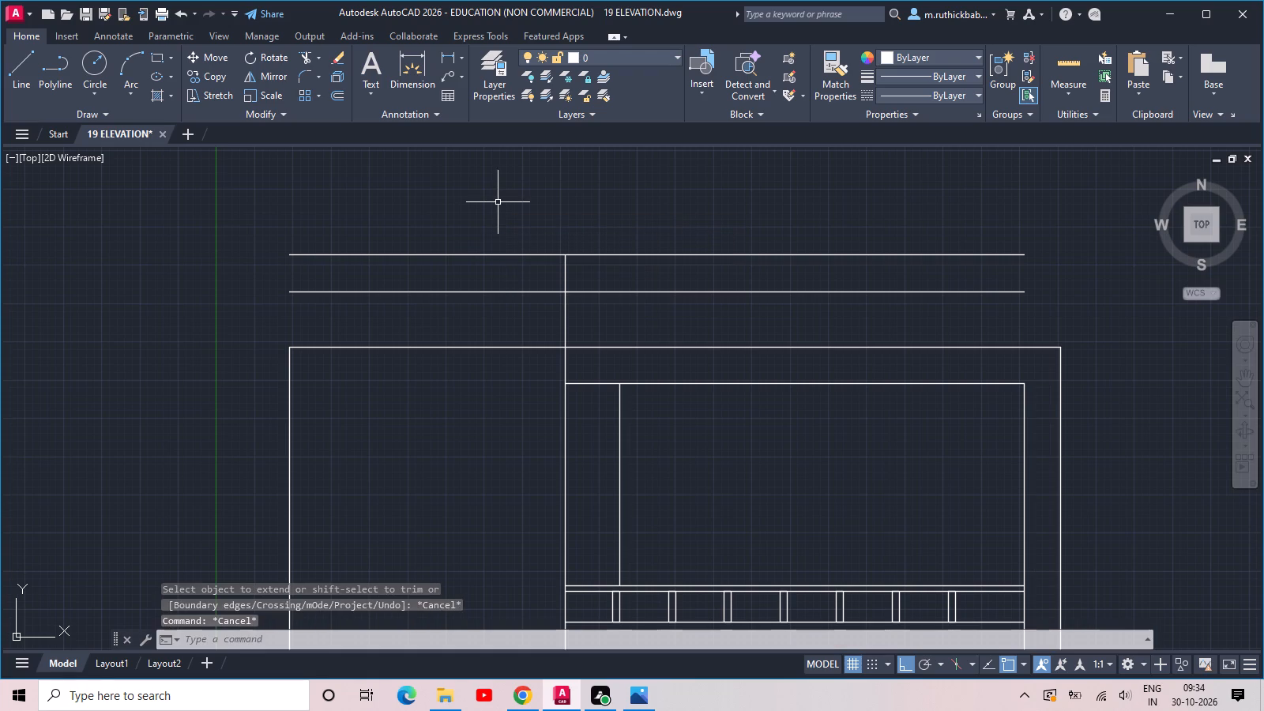
Trim the two horizontal lines above the outline to the left of the extended vertical line.
type("TR")
key("space")
key("space")
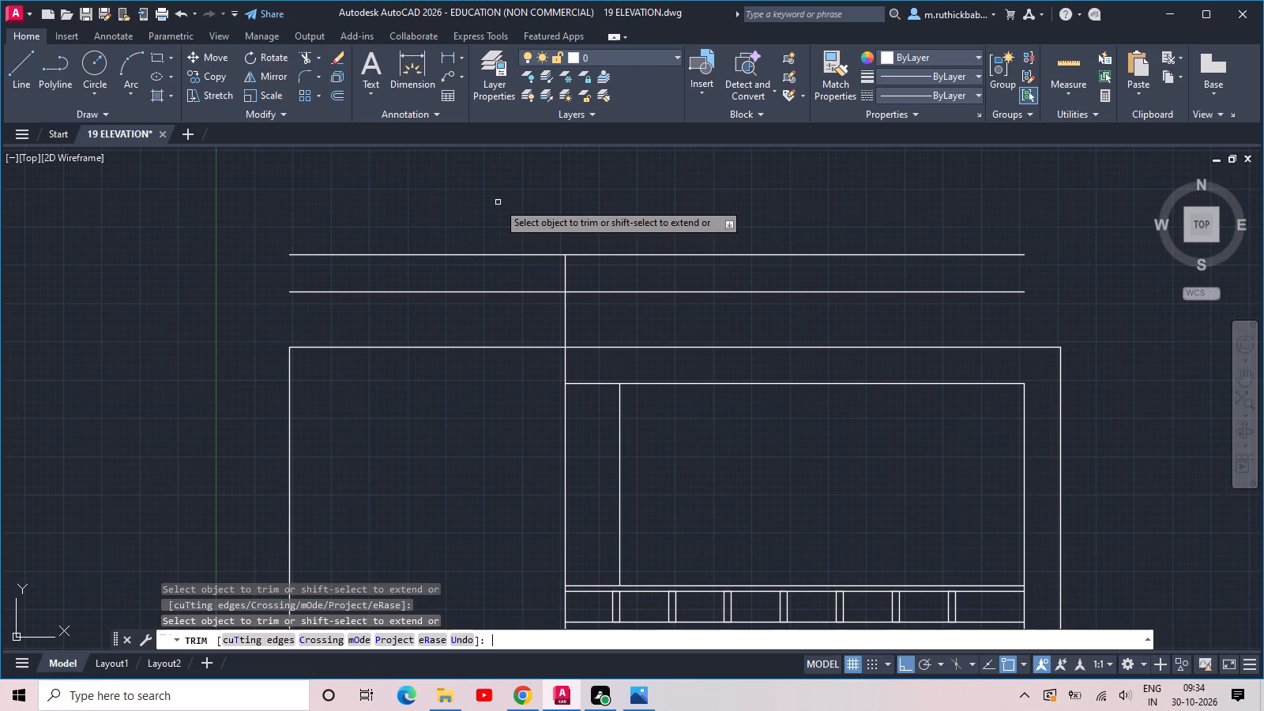
left_click_drag(507, 303, 505, 275)
left_click(497, 196)
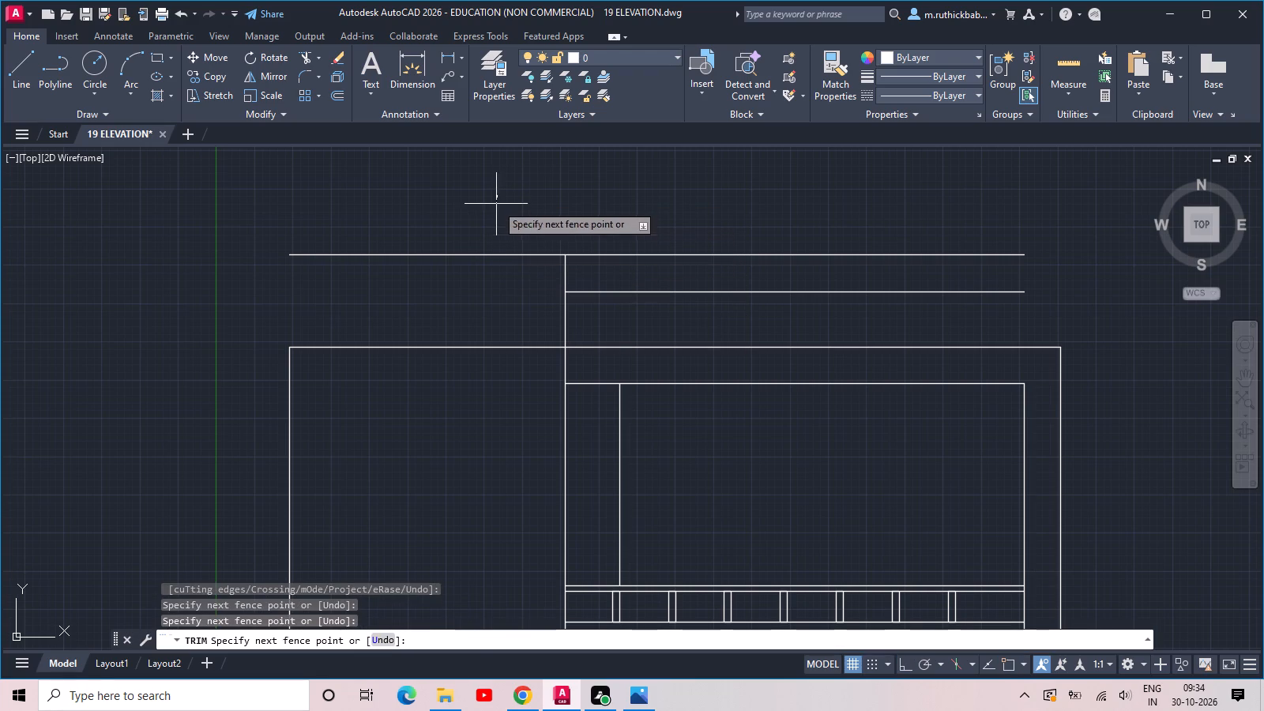
left_click(504, 271)
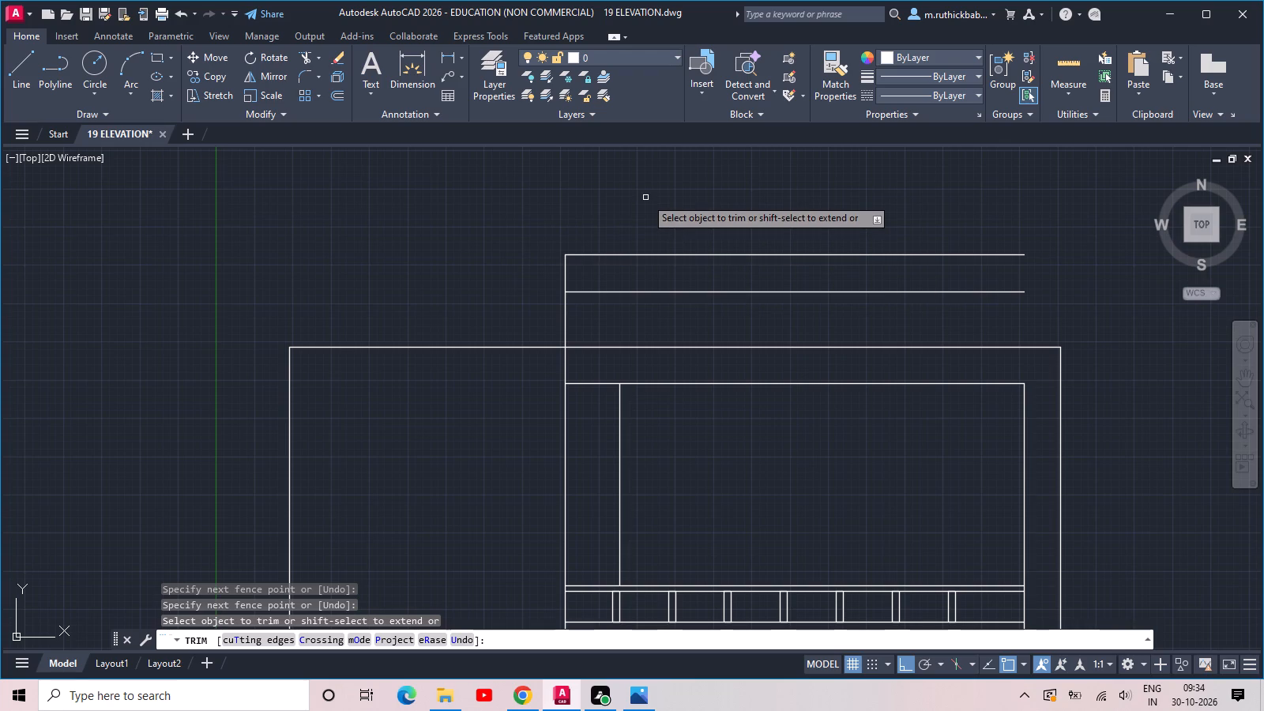
key("Escape")
Join the inner frame's top, right and bottom lines and offset the joined frame 3 inches outward.
scroll(645, 197, "down", 1)
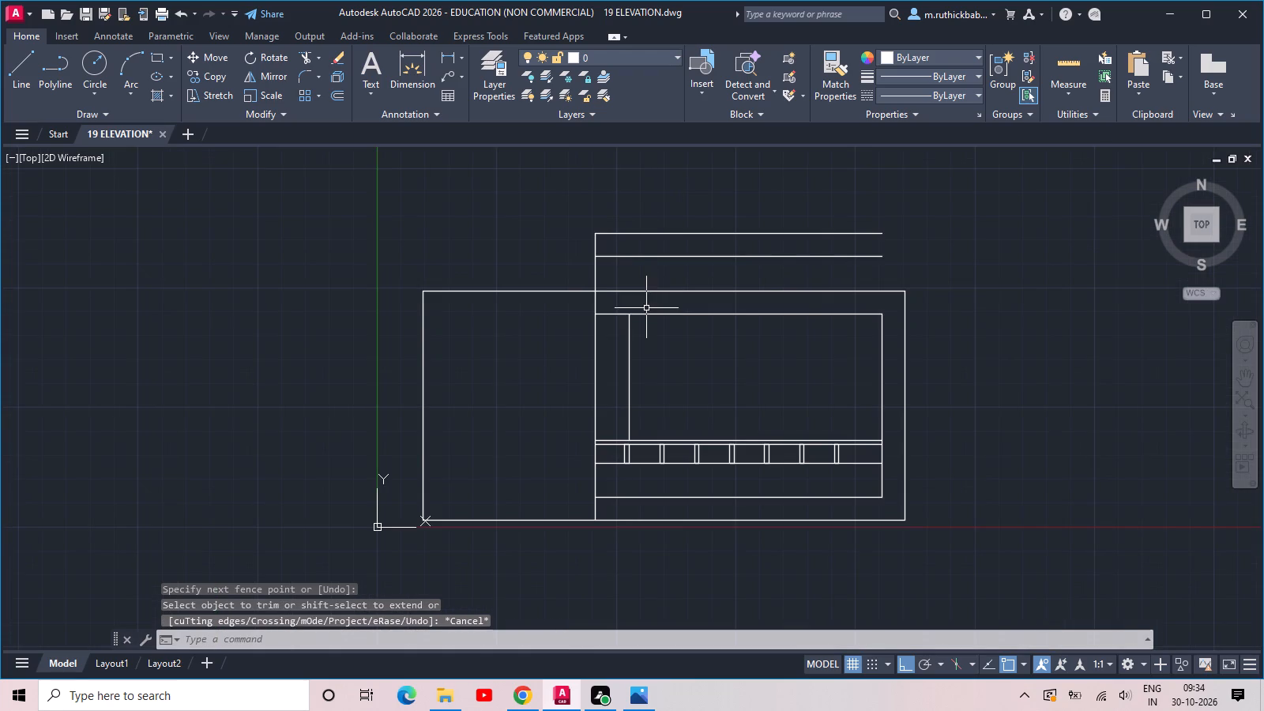
scroll(645, 310, "up", 1)
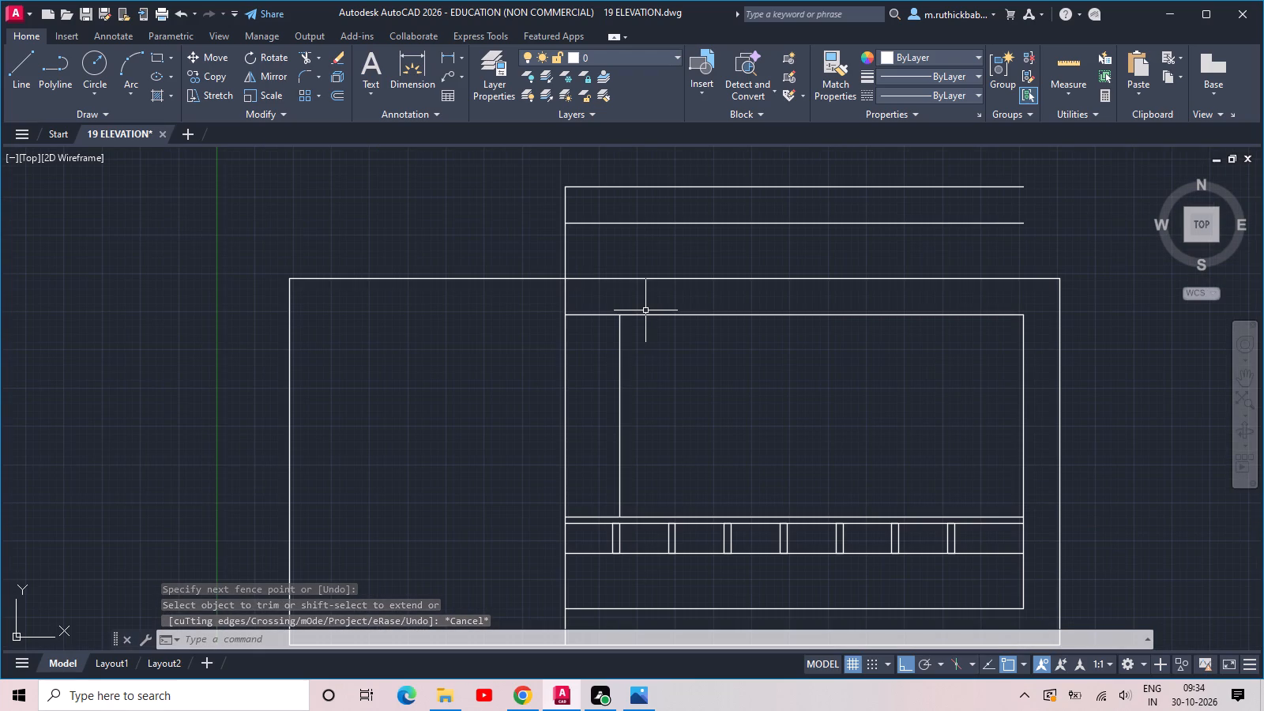
left_click(875, 341)
left_click(837, 306)
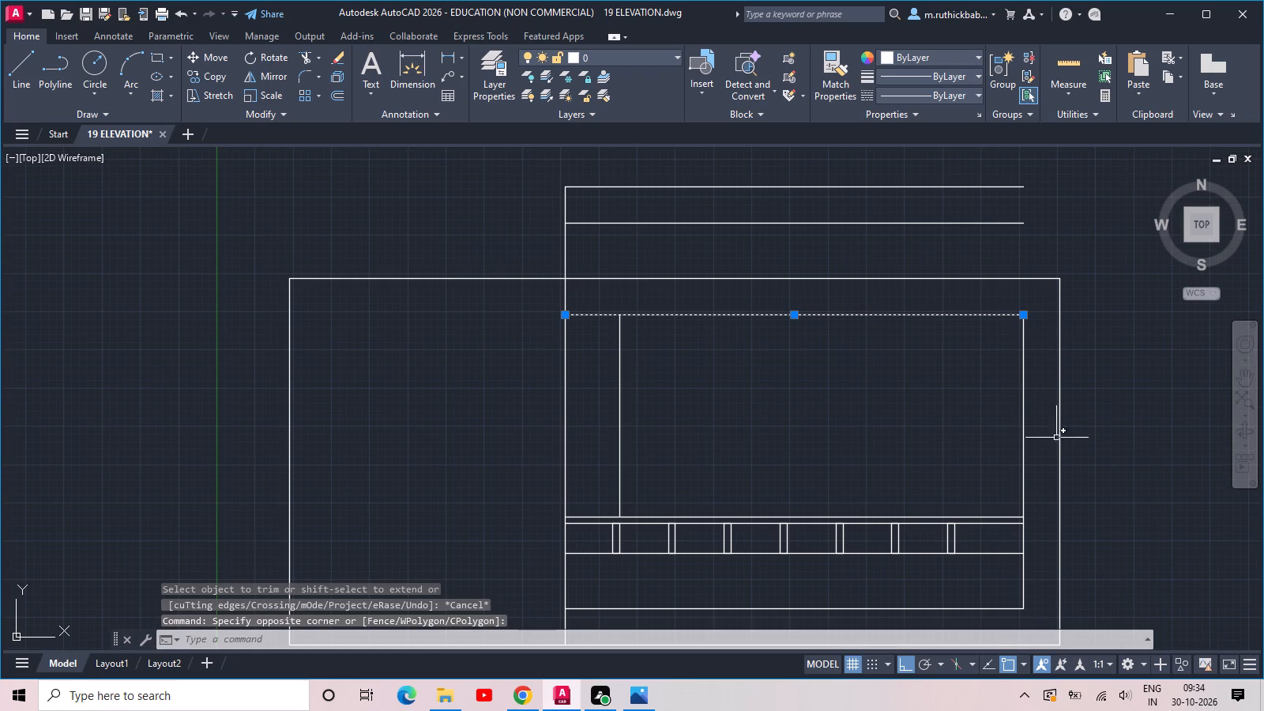
left_click(1034, 435)
left_click(987, 408)
middle_click_drag(1004, 581, 993, 487)
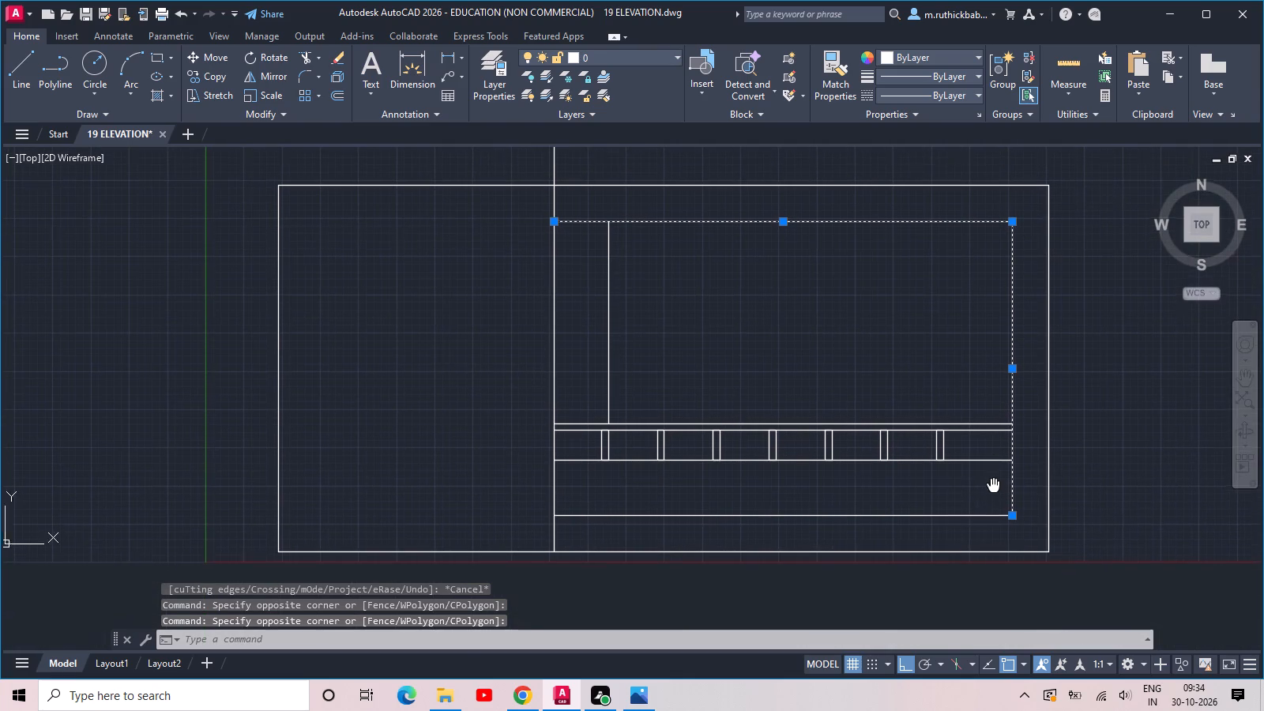
left_click_drag(968, 528, 960, 513)
left_click(950, 498)
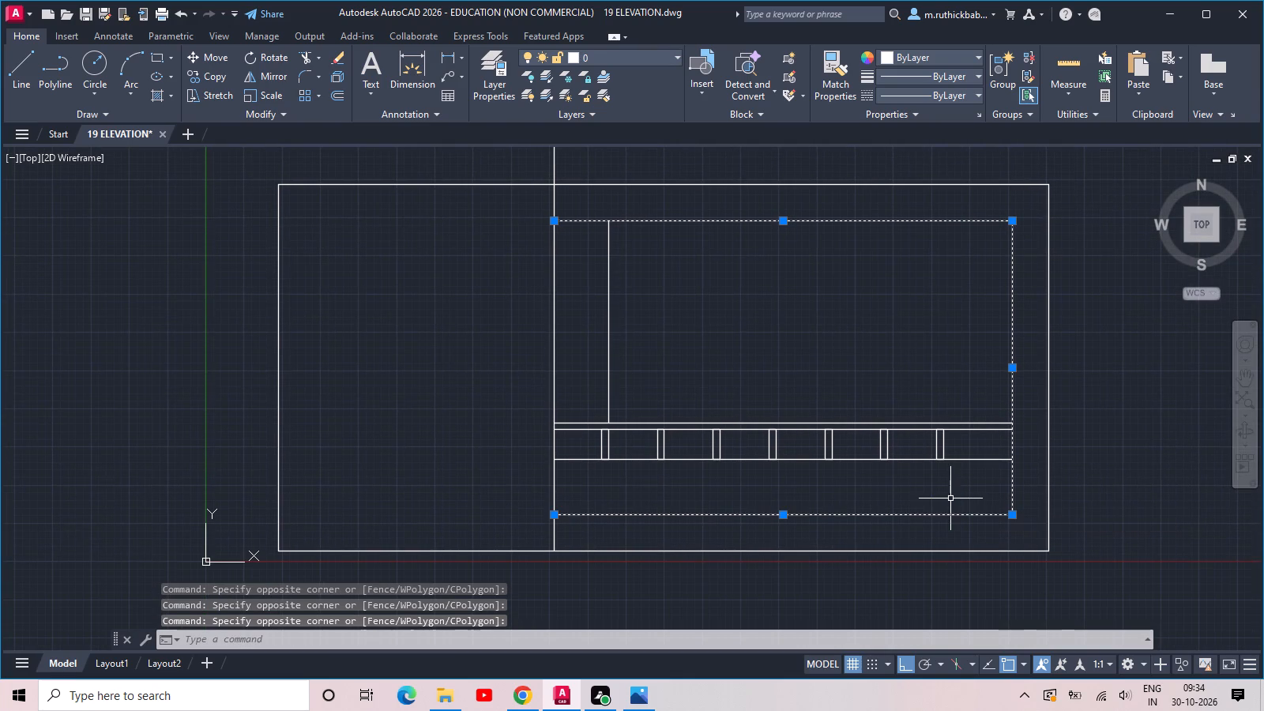
type("J OFF 3")
key("space")
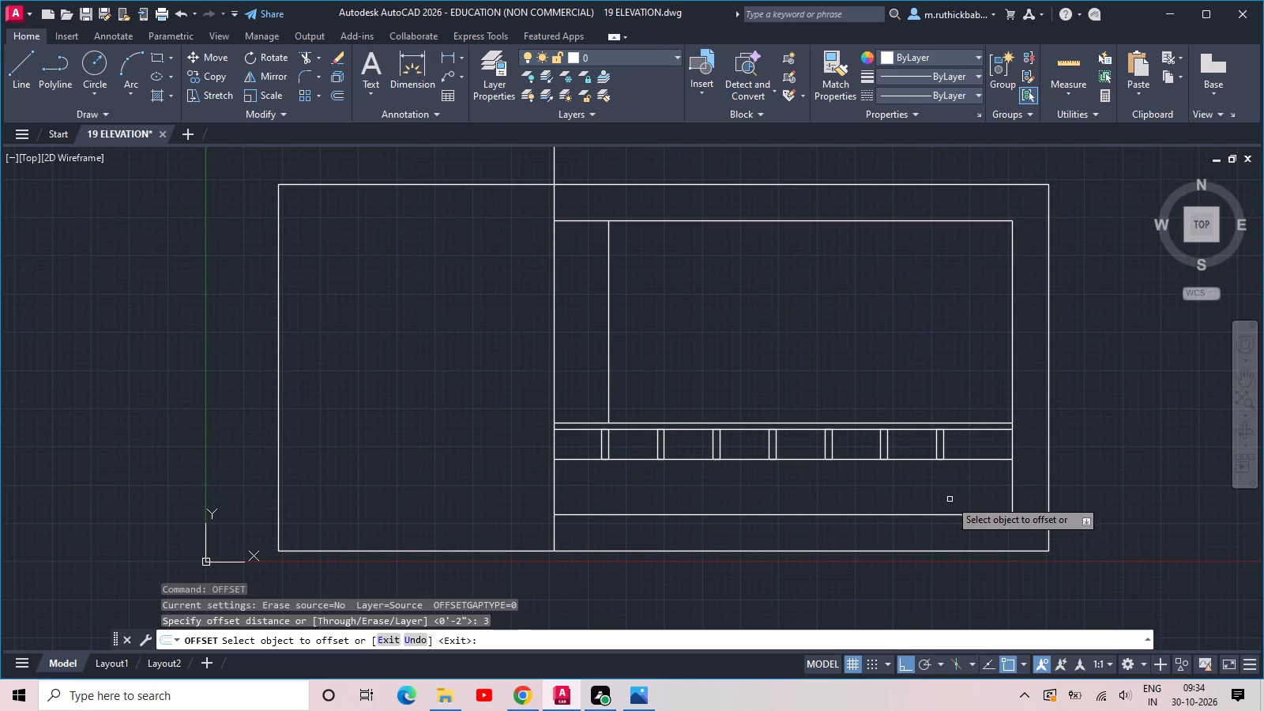
left_click(959, 516)
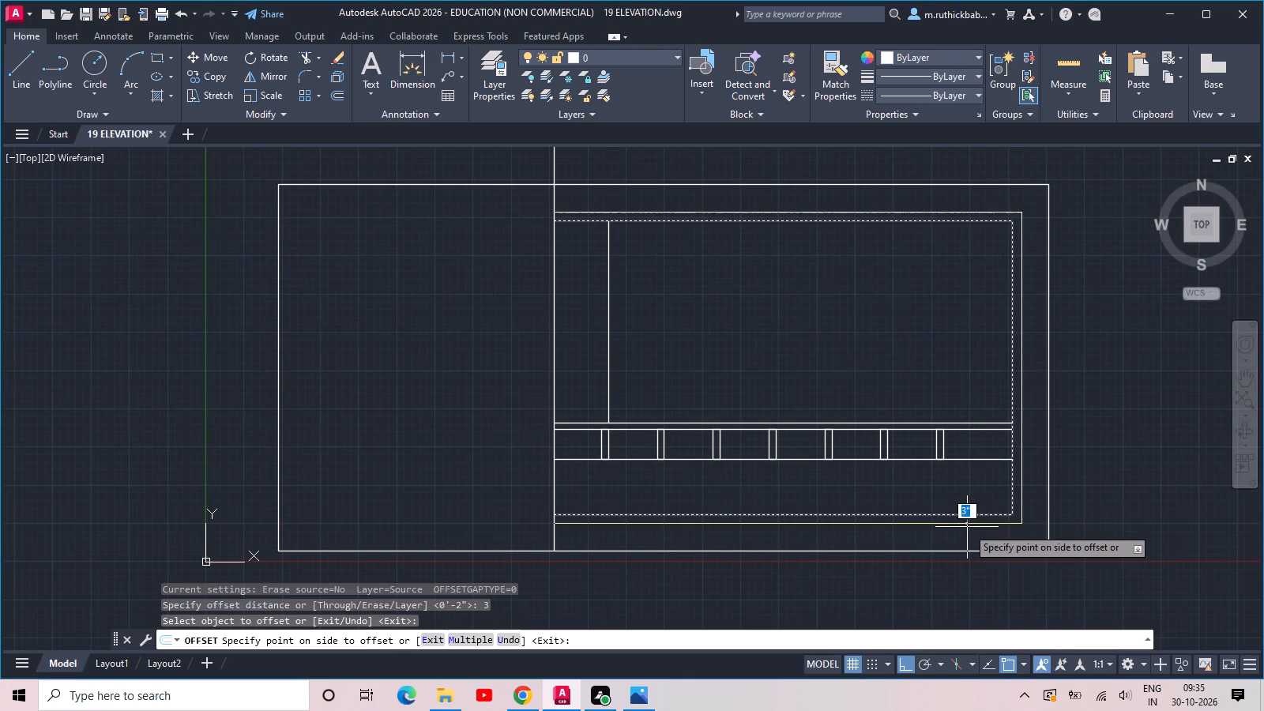
left_click(967, 527)
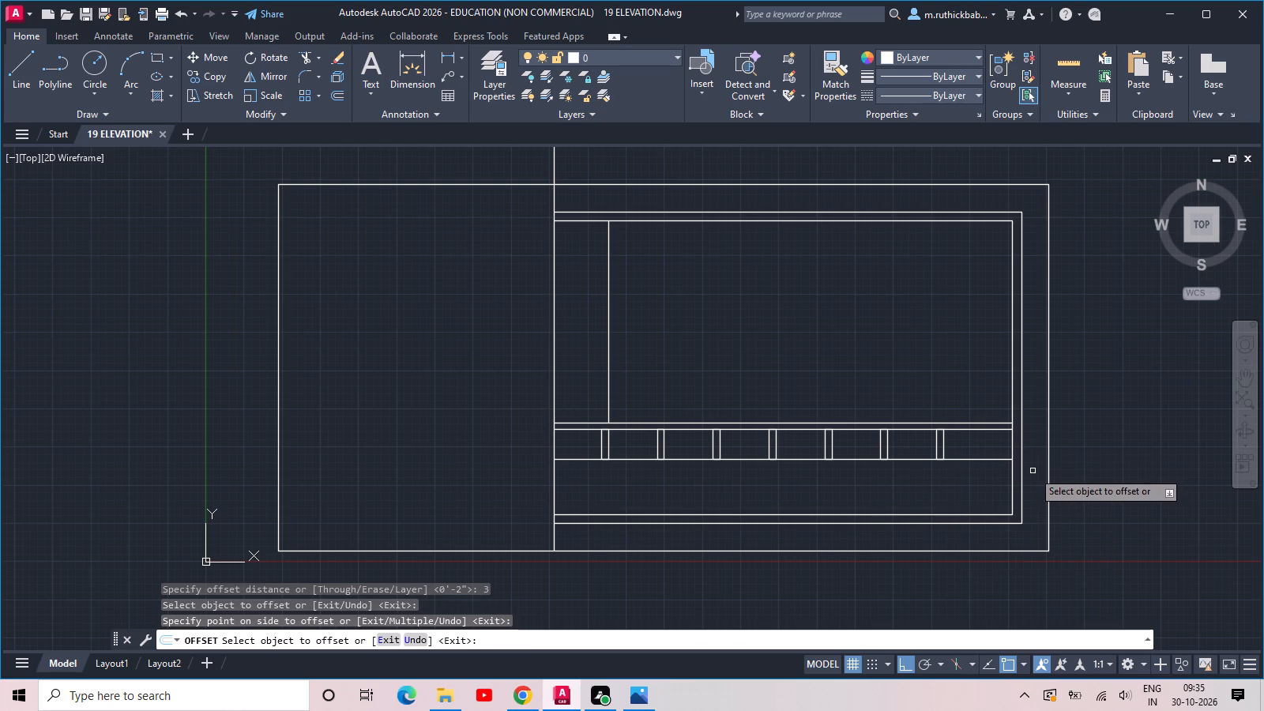
middle_click_drag(1033, 470, 1039, 625)
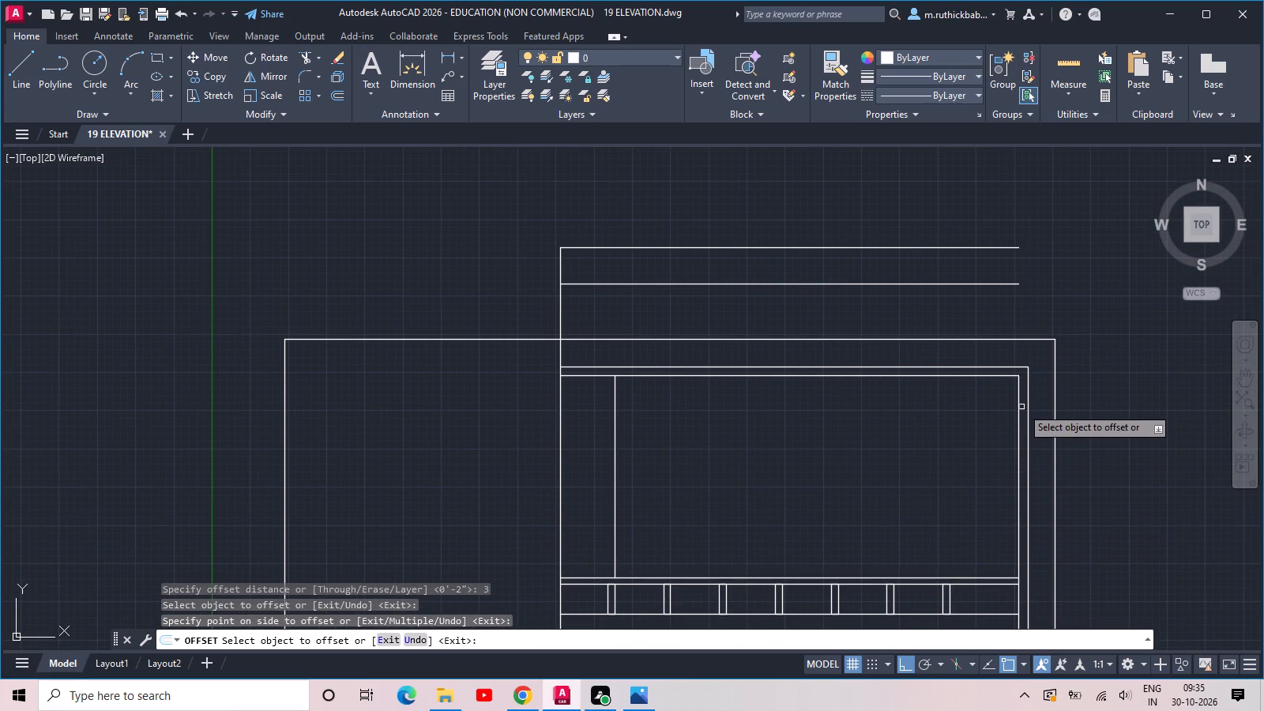
key("Escape")
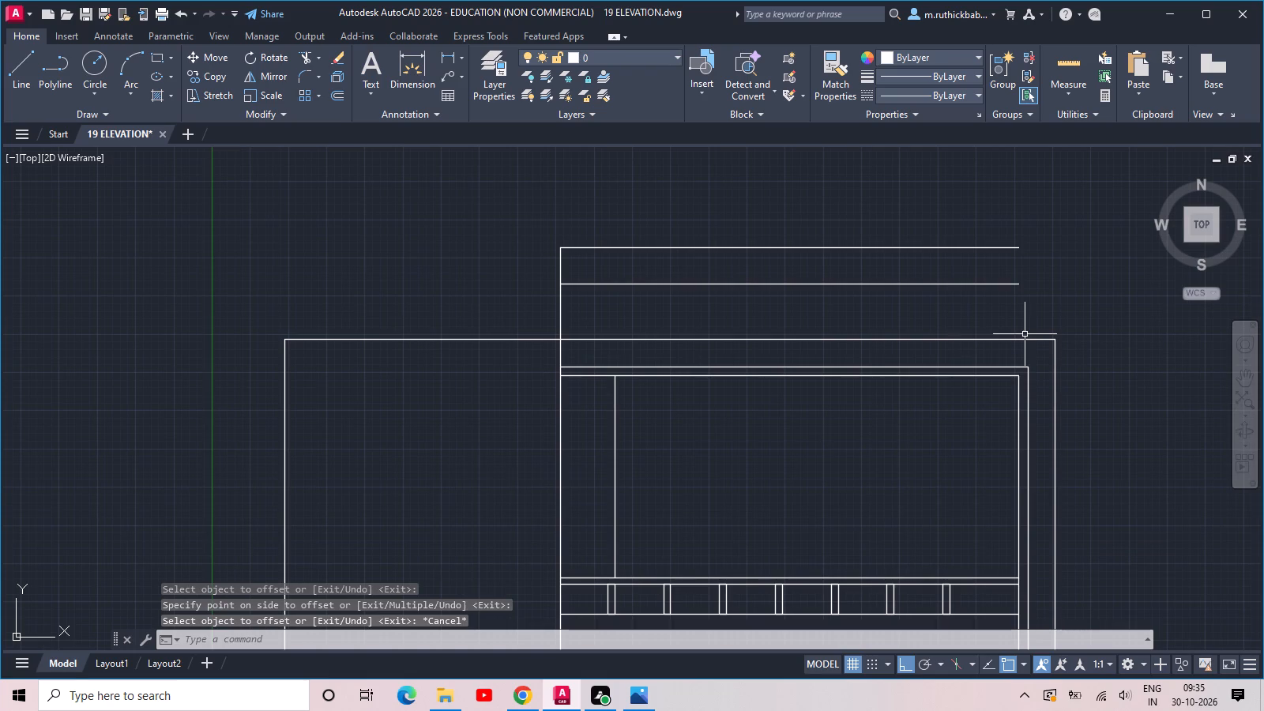
Draw a 2'-6" vertical line closing the right ends of the two upper horizontal lines down to the outline's top edge.
type("L")
key("space")
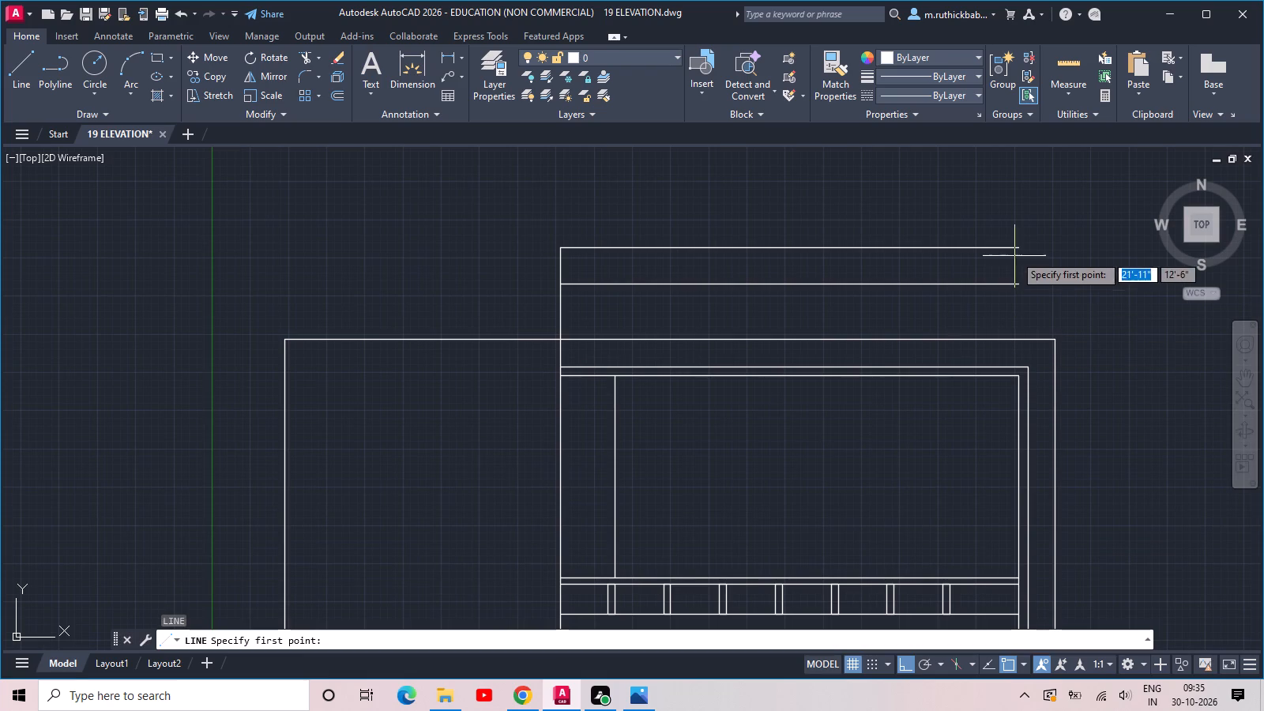
left_click(1023, 246)
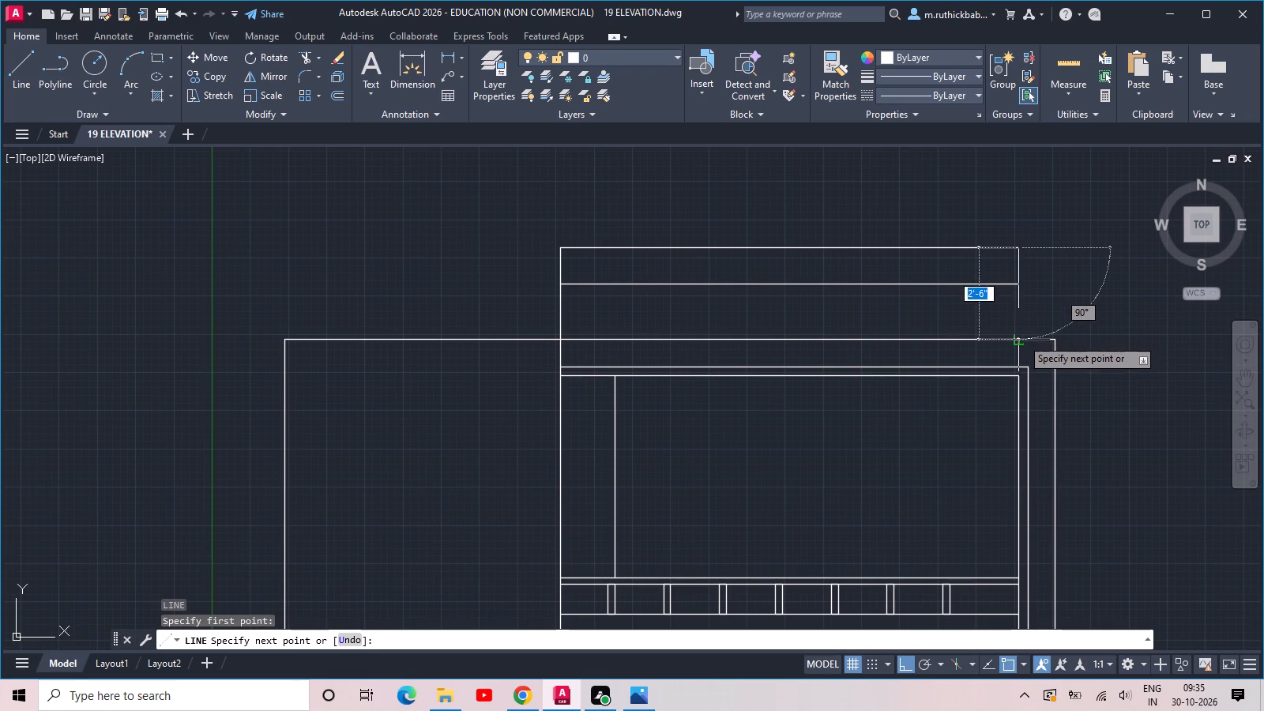
left_click(1021, 338)
key("Escape")
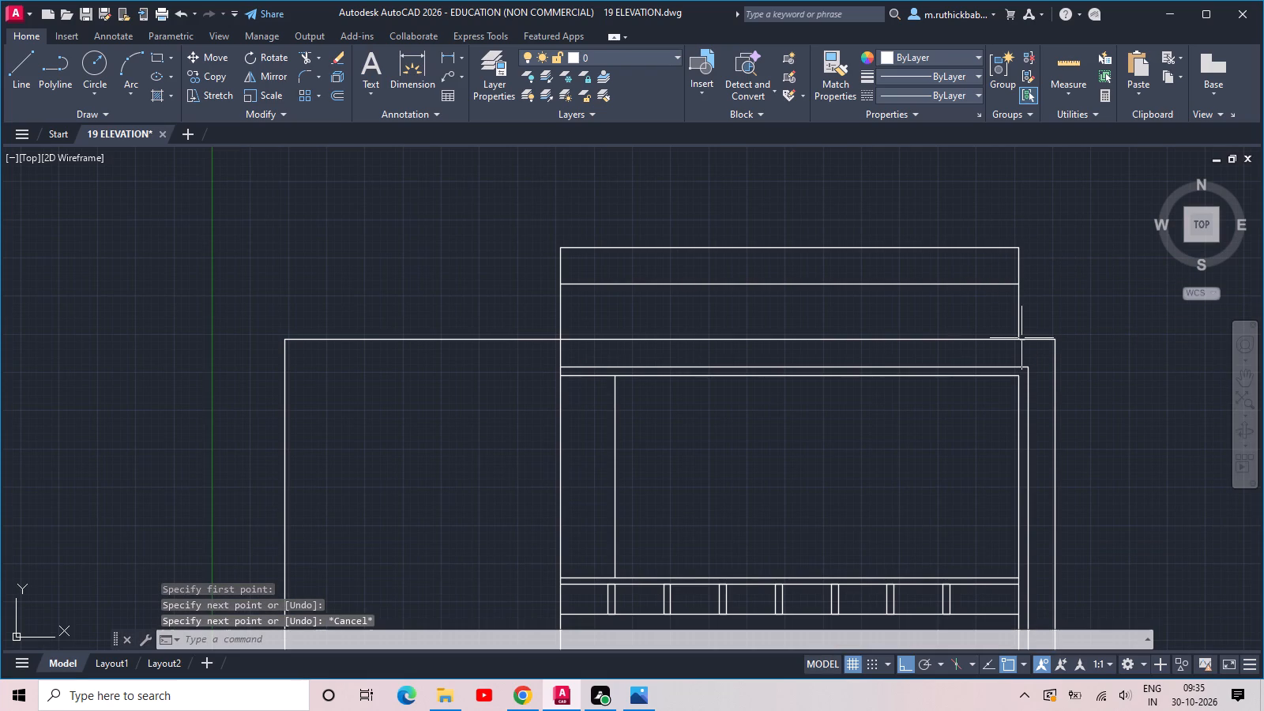
Insert the imperial Aluminum Window elevation block with its lower-left corner at the foot of the new closing line.
scroll(1021, 338, "down", 2)
scroll(893, 443, "up", 3)
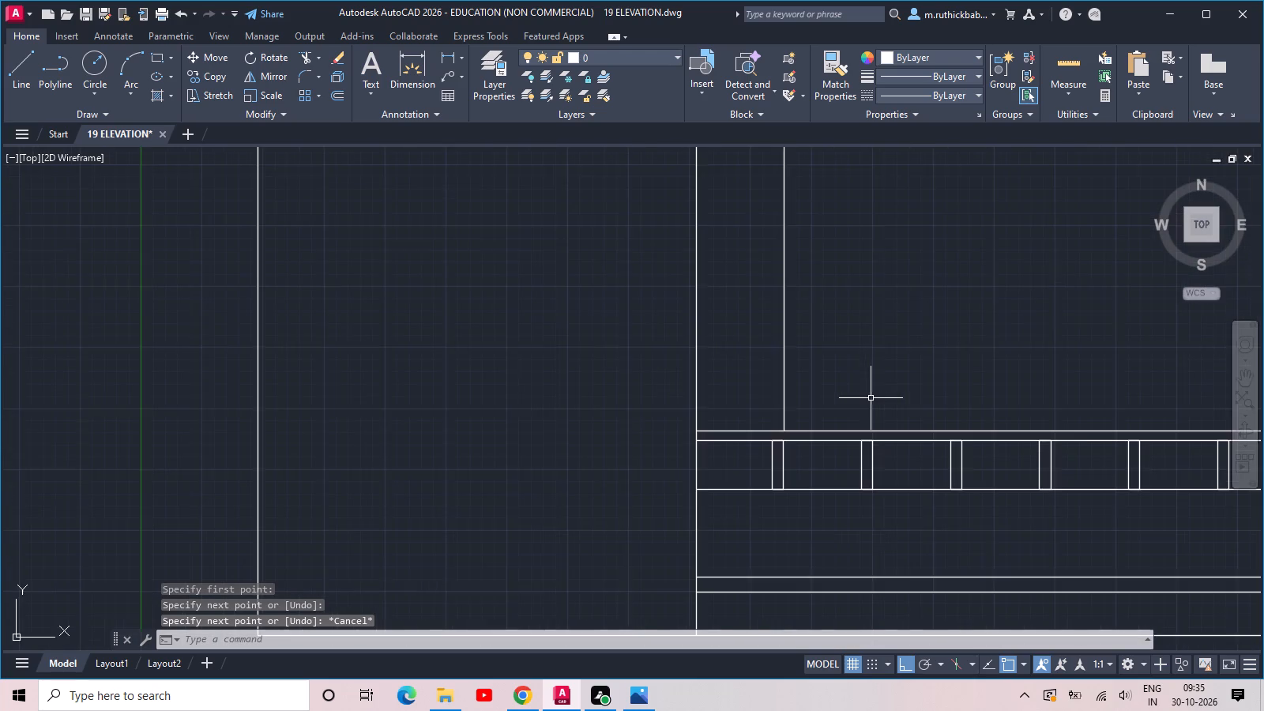
middle_click_drag(871, 398, 697, 411)
scroll(655, 360, "down", 2)
middle_click_drag(690, 342, 655, 367)
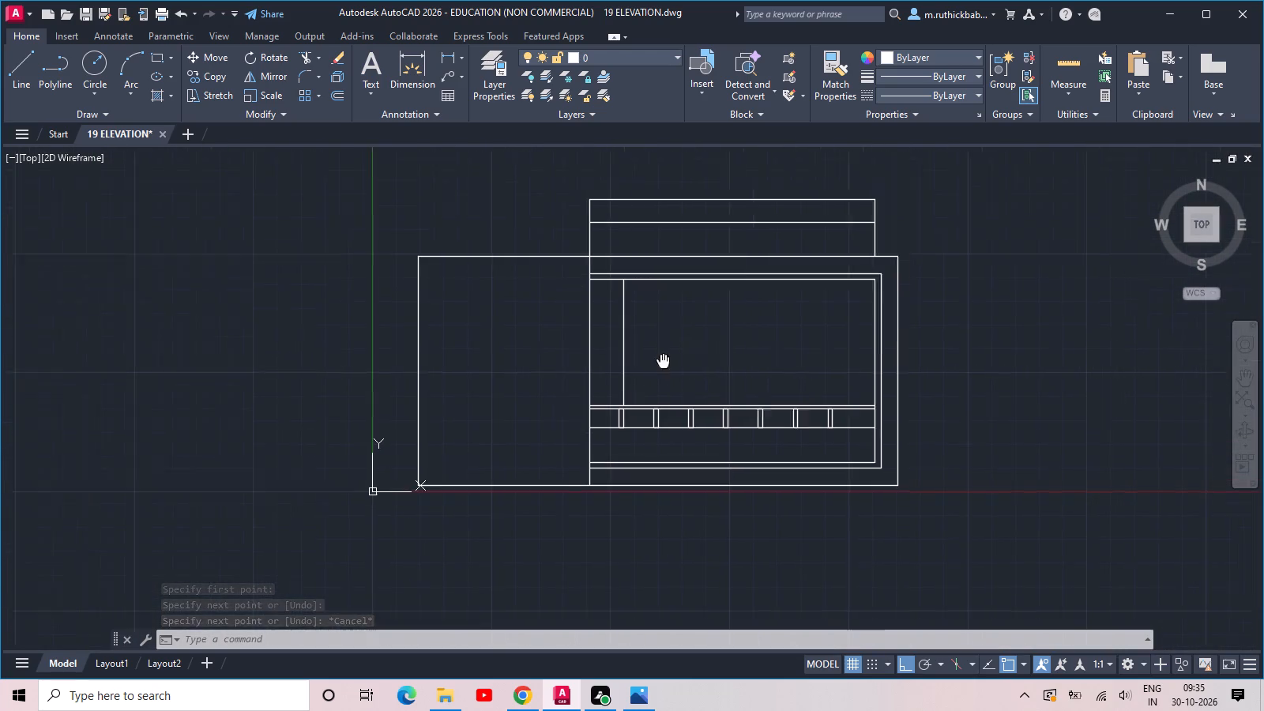
middle_click_drag(655, 367, 617, 384)
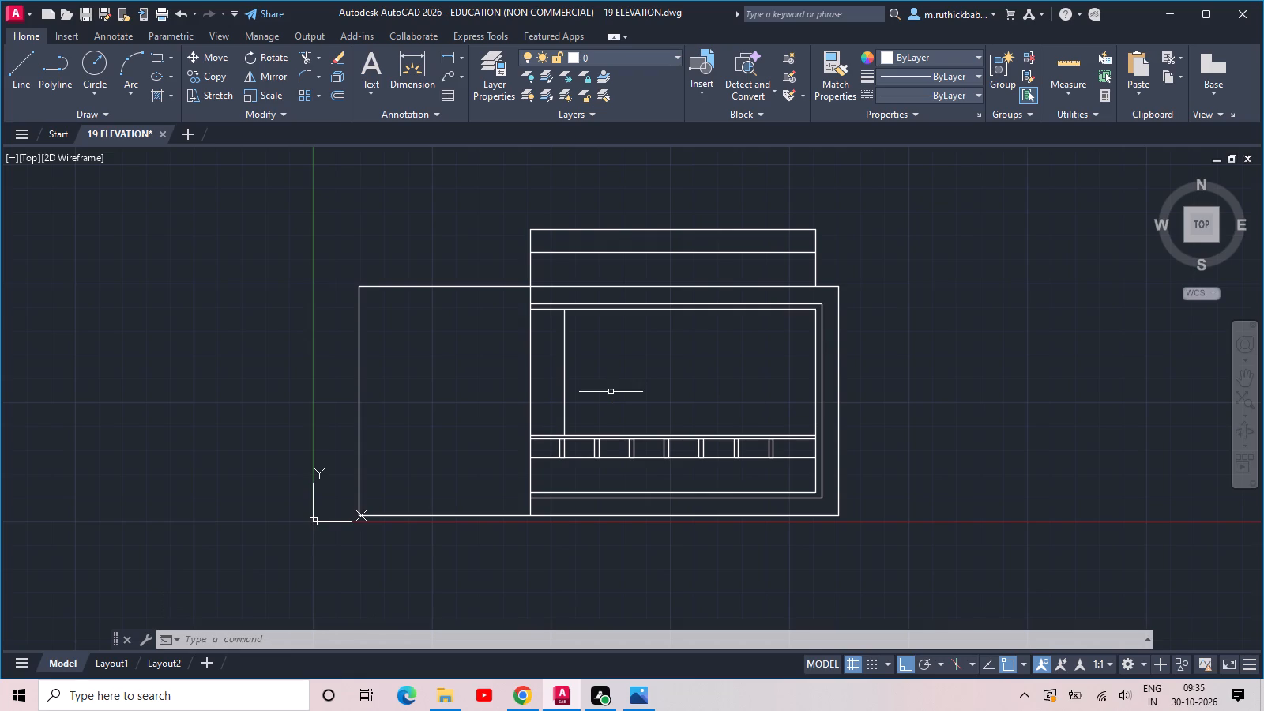
key("ctrl+3")
left_click_drag(663, 203, 579, 254)
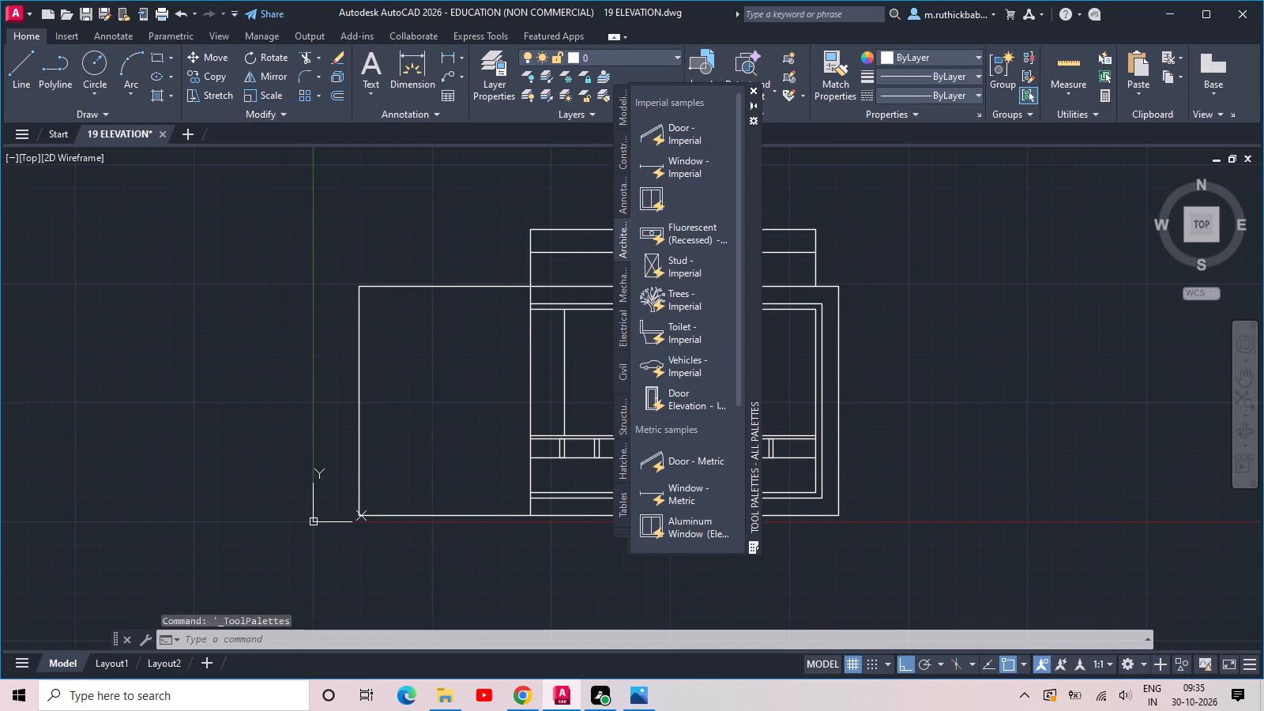
left_click_drag(579, 254, 445, 374)
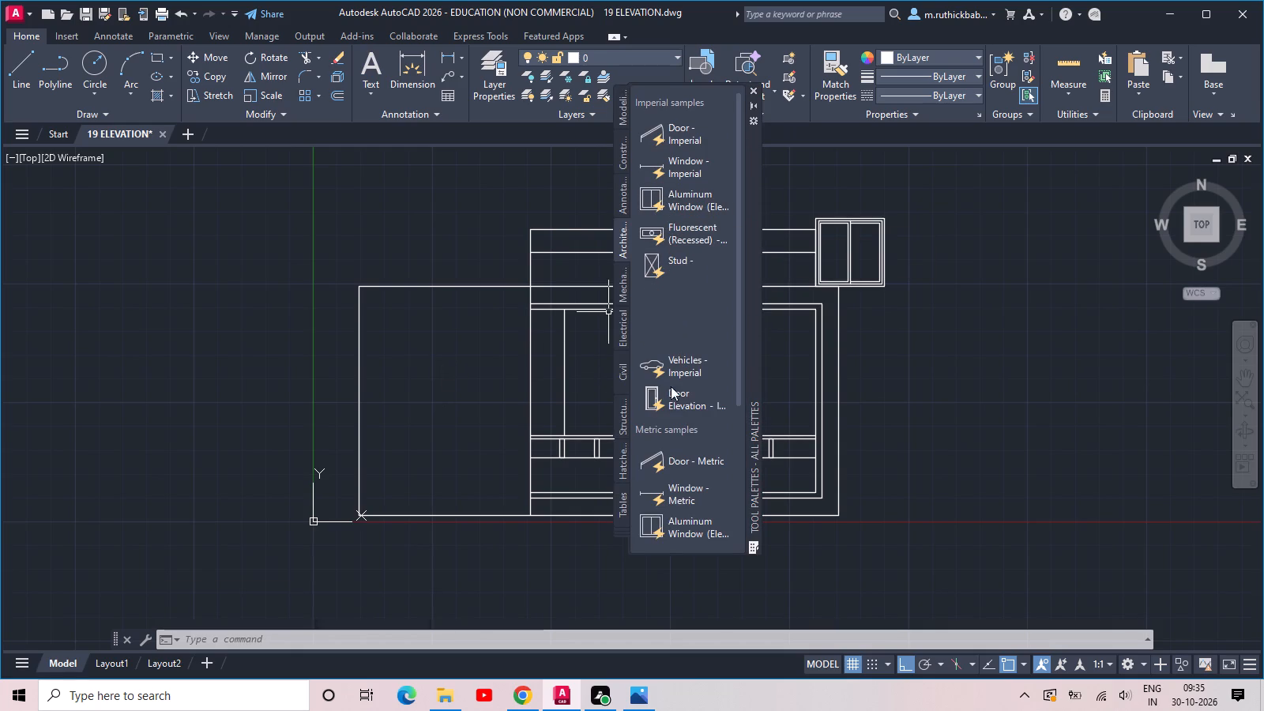
Insert the imperial Door Elevation block in the empty space right of the building outline.
left_click_drag(668, 402, 1000, 409)
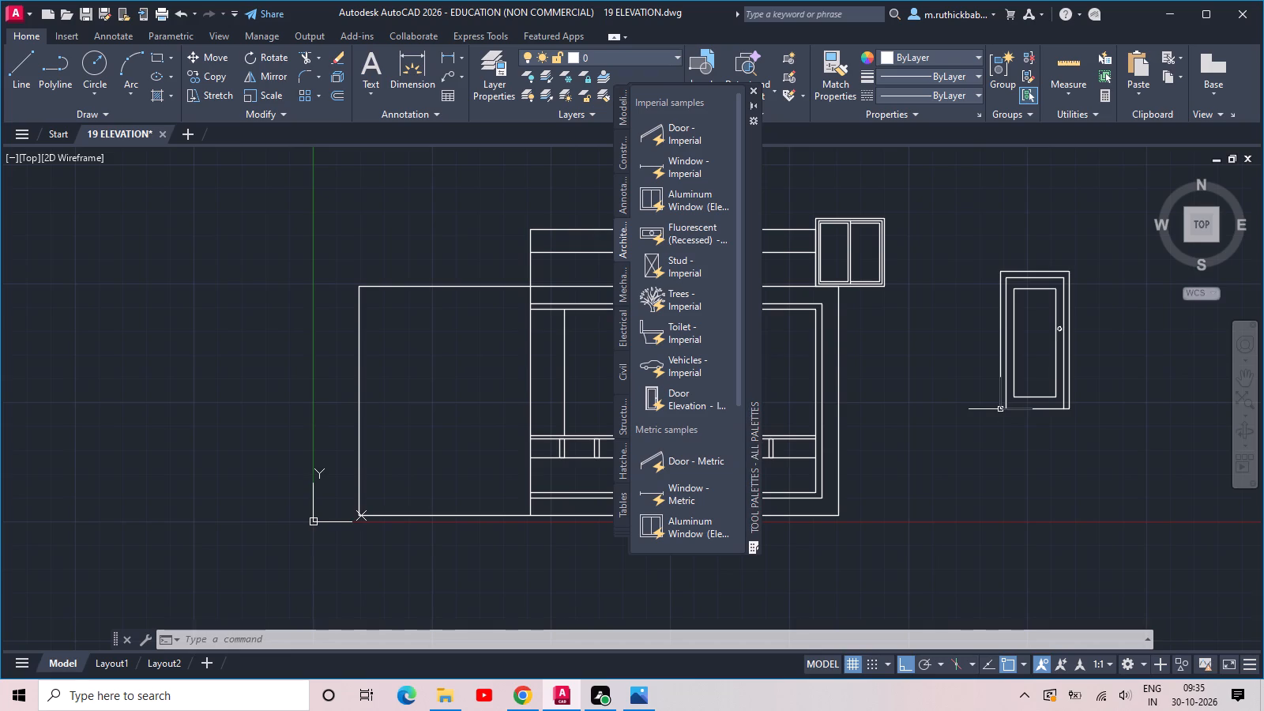
key("Escape")
left_click(752, 90)
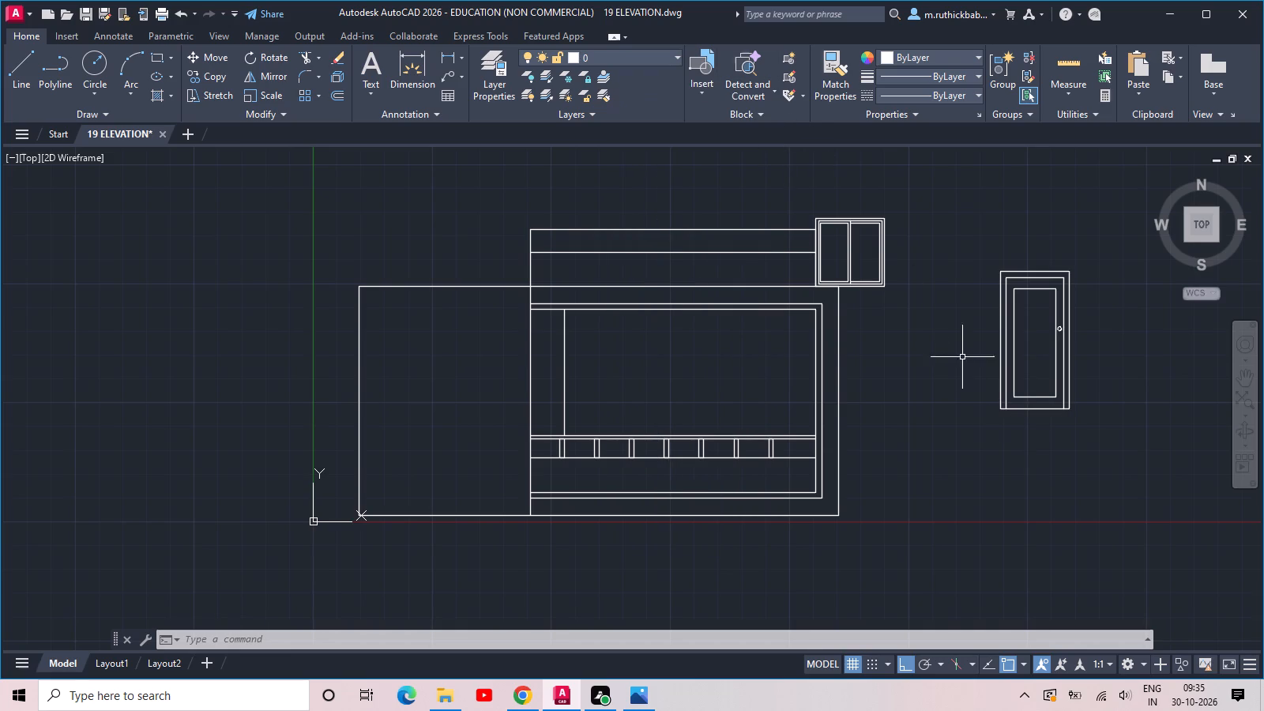
Move the door block left into the inner frame, near the interior vertical line, and about 3'-0" down across the rectangle band.
left_click(1033, 383)
left_click(960, 434)
left_click(999, 410)
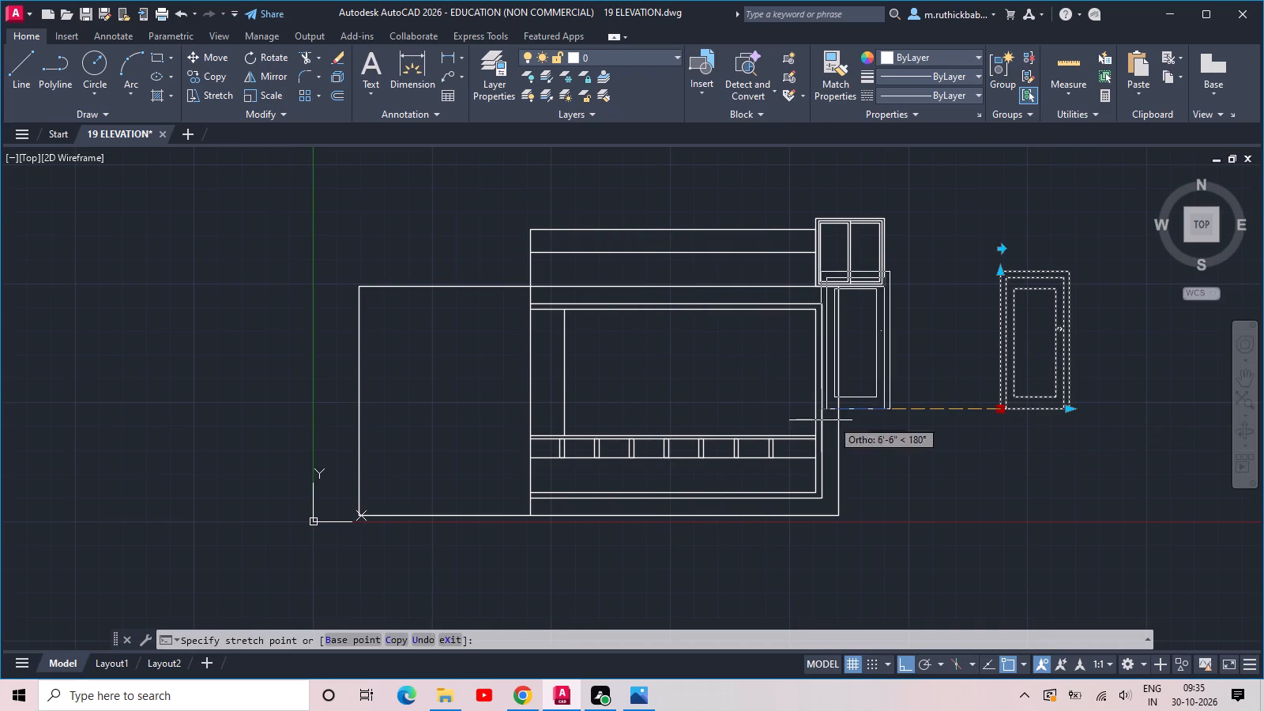
left_click(589, 478)
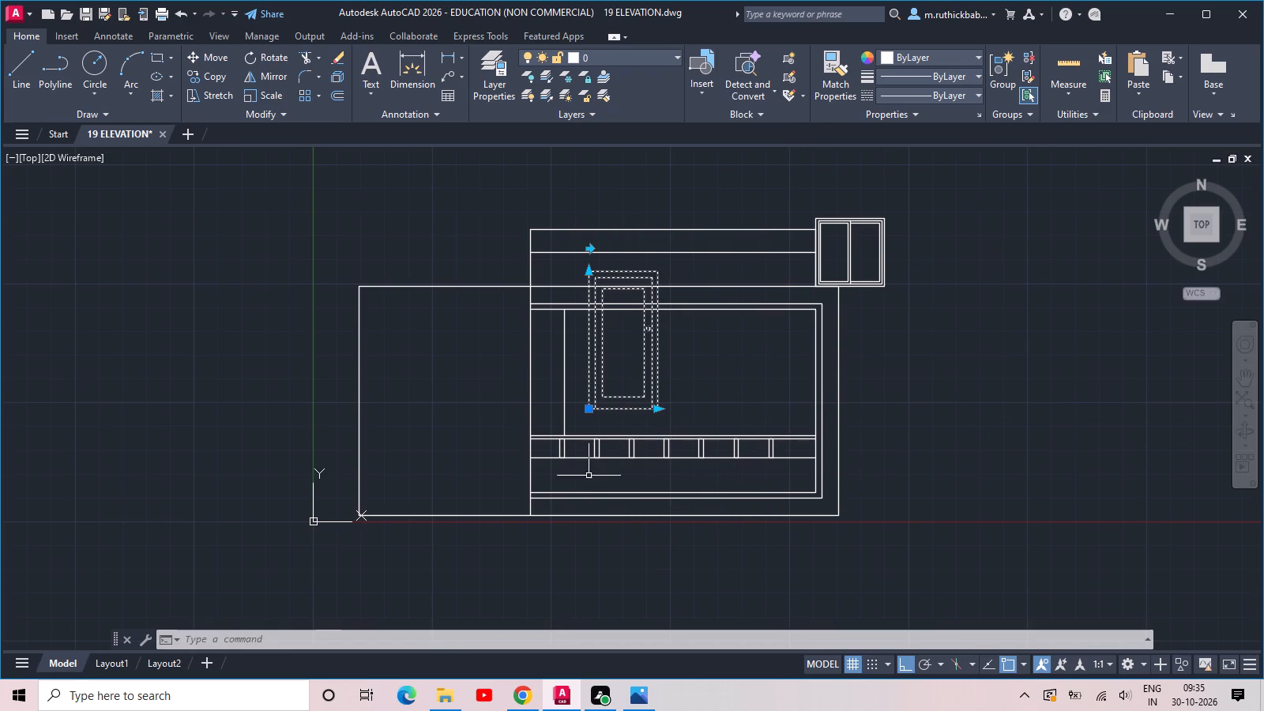
left_click(589, 410)
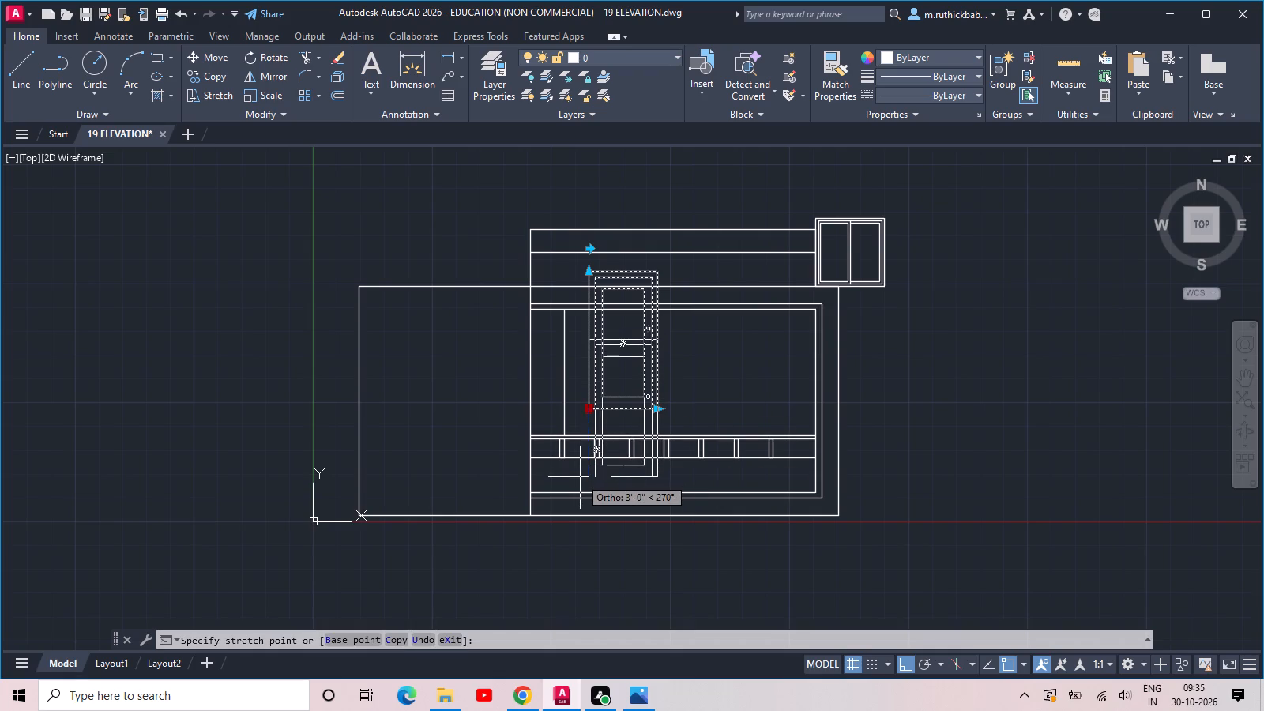
left_click(580, 477)
scroll(619, 386, "up", 2)
scroll(622, 378, "down", 1)
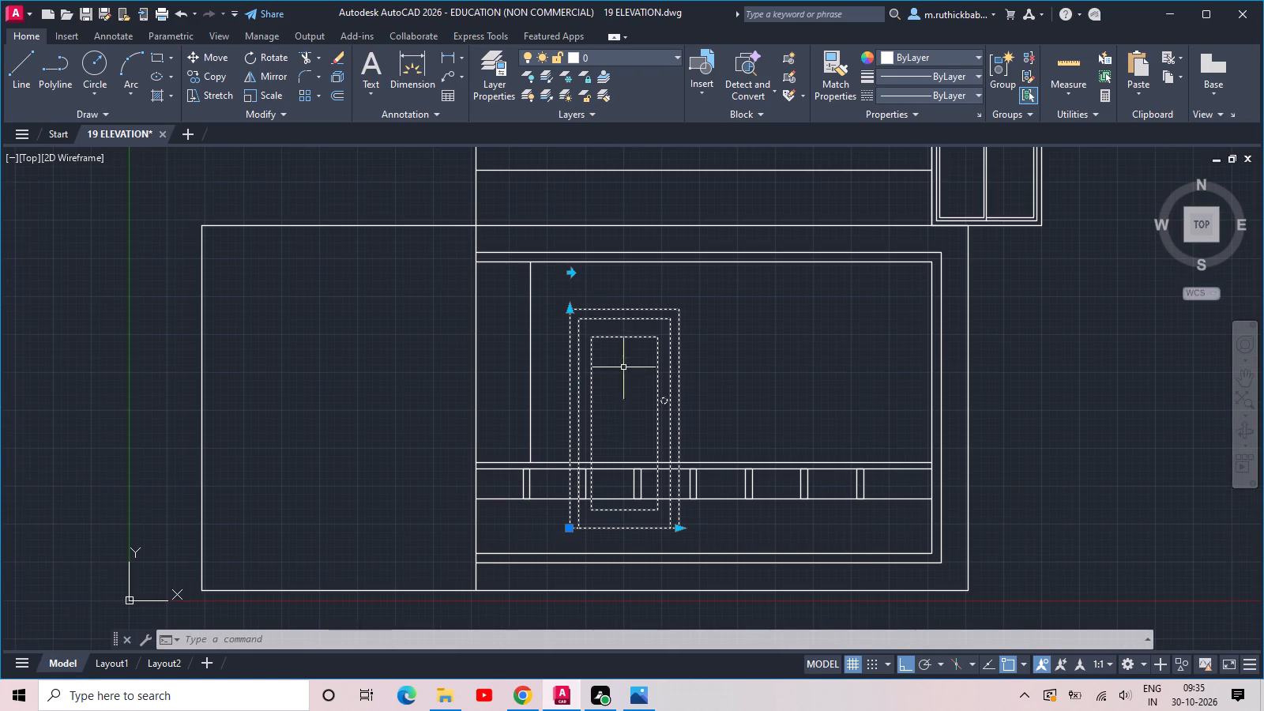
Stretch the door block upward to a height of 7'.
left_click(571, 310)
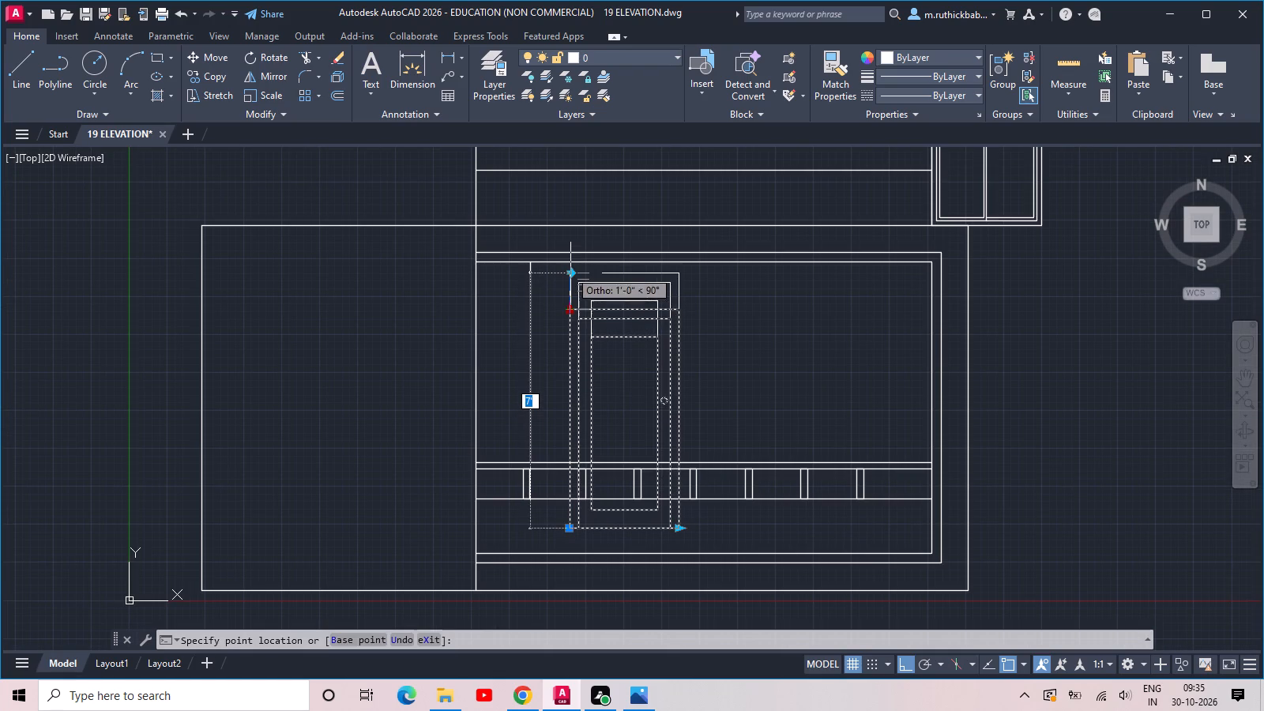
left_click(570, 269)
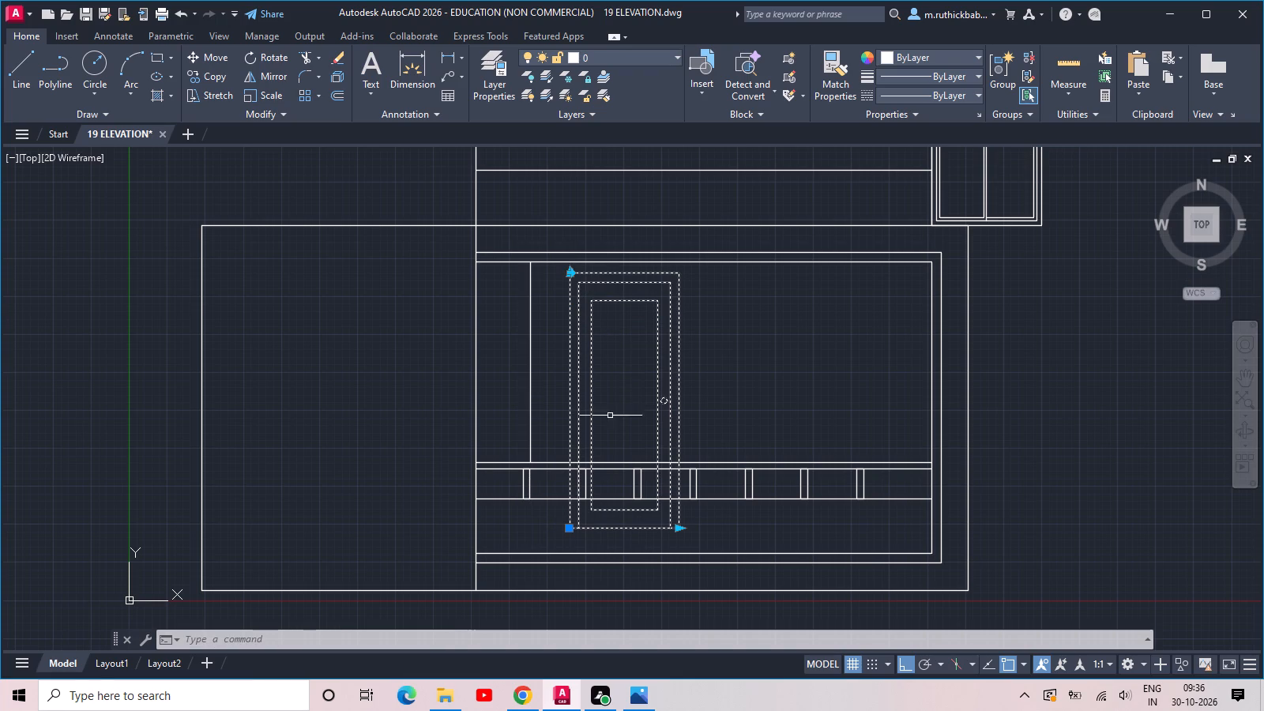
Move the door block about 5 inches left, closer to the interior vertical line.
left_click(570, 532)
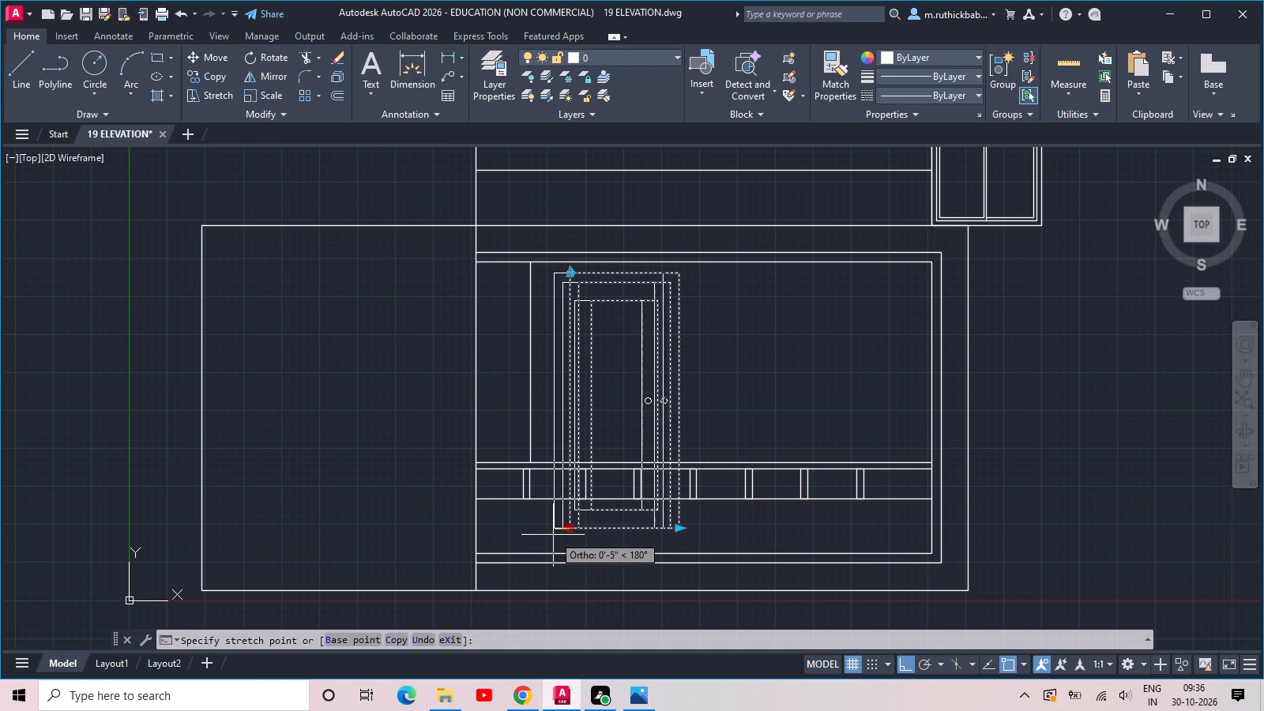
left_click(551, 533)
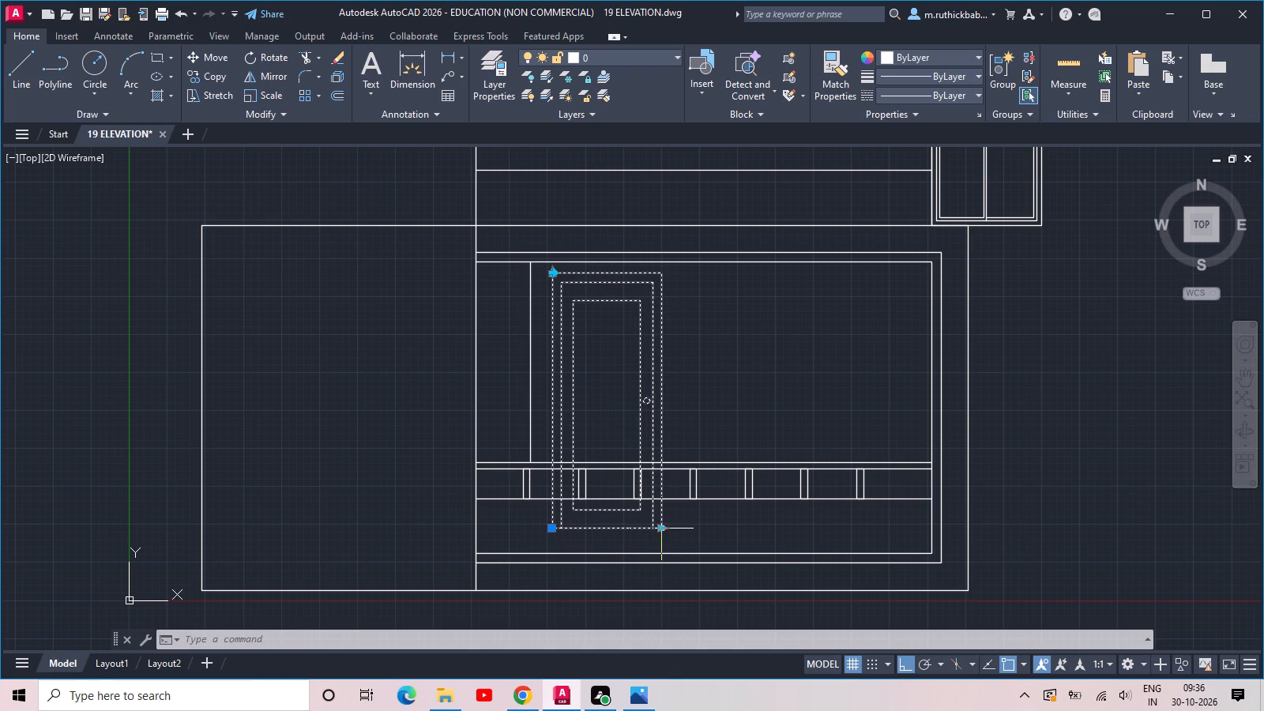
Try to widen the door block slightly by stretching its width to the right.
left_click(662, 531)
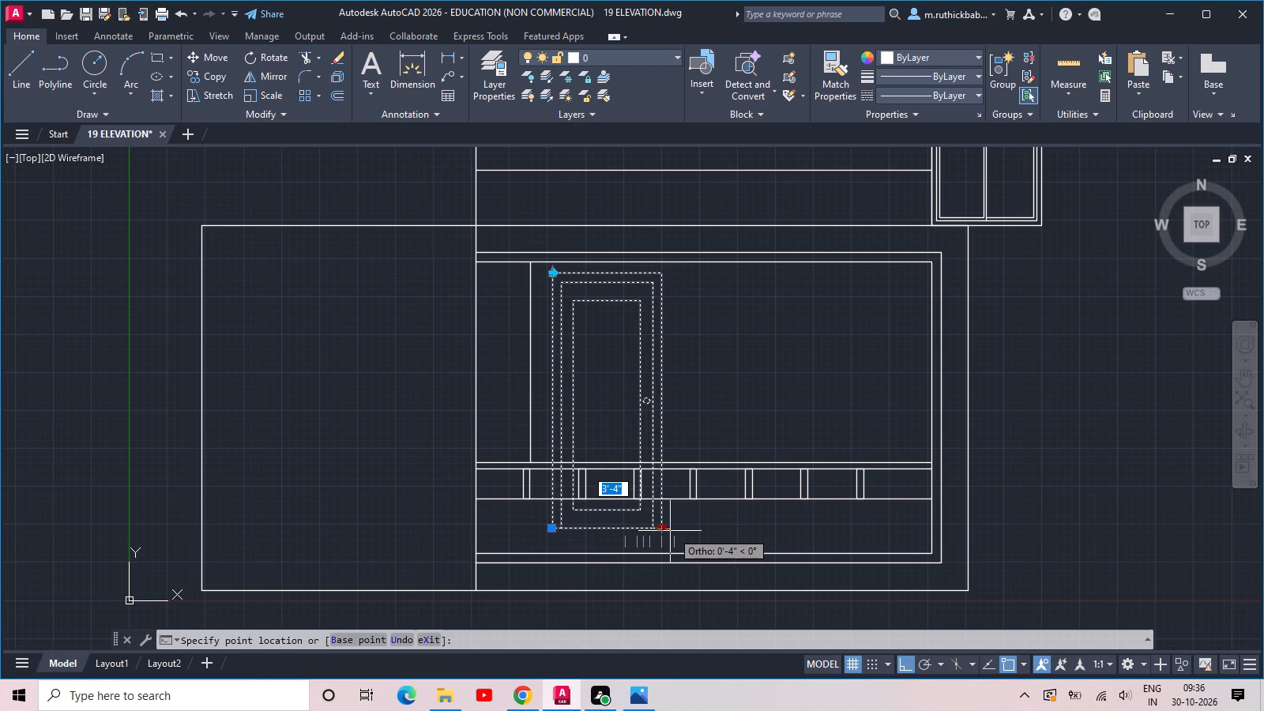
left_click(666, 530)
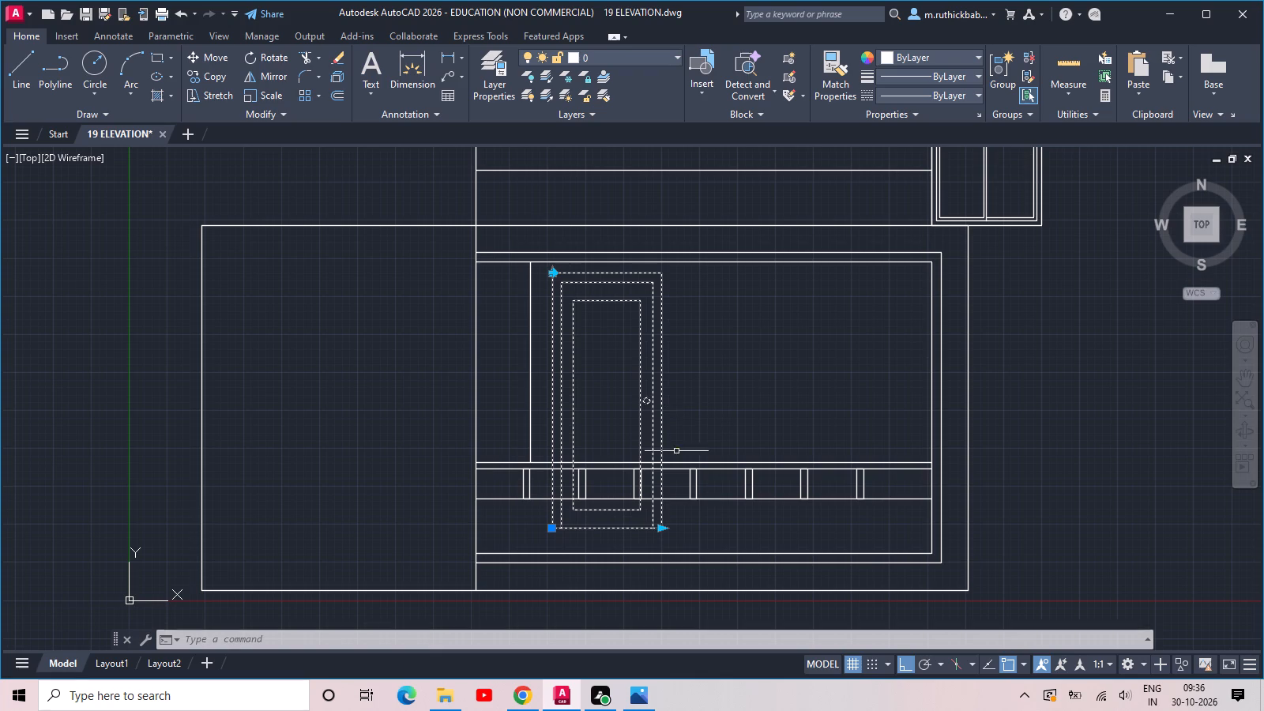
Explode the door block into separate lines.
type("X")
key("space")
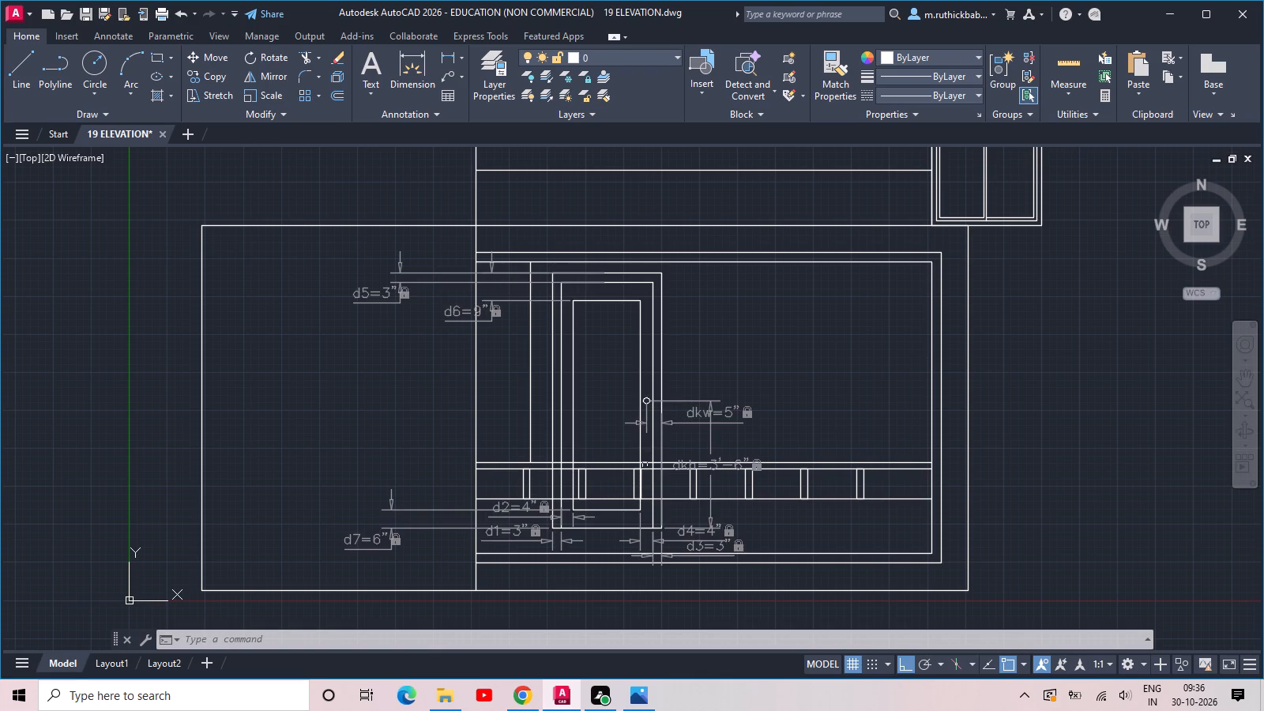
Trim the door's vertical lines between the two closely spaced horizontal lines above the small rectangles, using a fence.
middle_click_drag(645, 465, 670, 412)
scroll(670, 412, "up", 4)
scroll(710, 429, "down", 2)
type("TR")
key("space")
key("space")
left_click(772, 433)
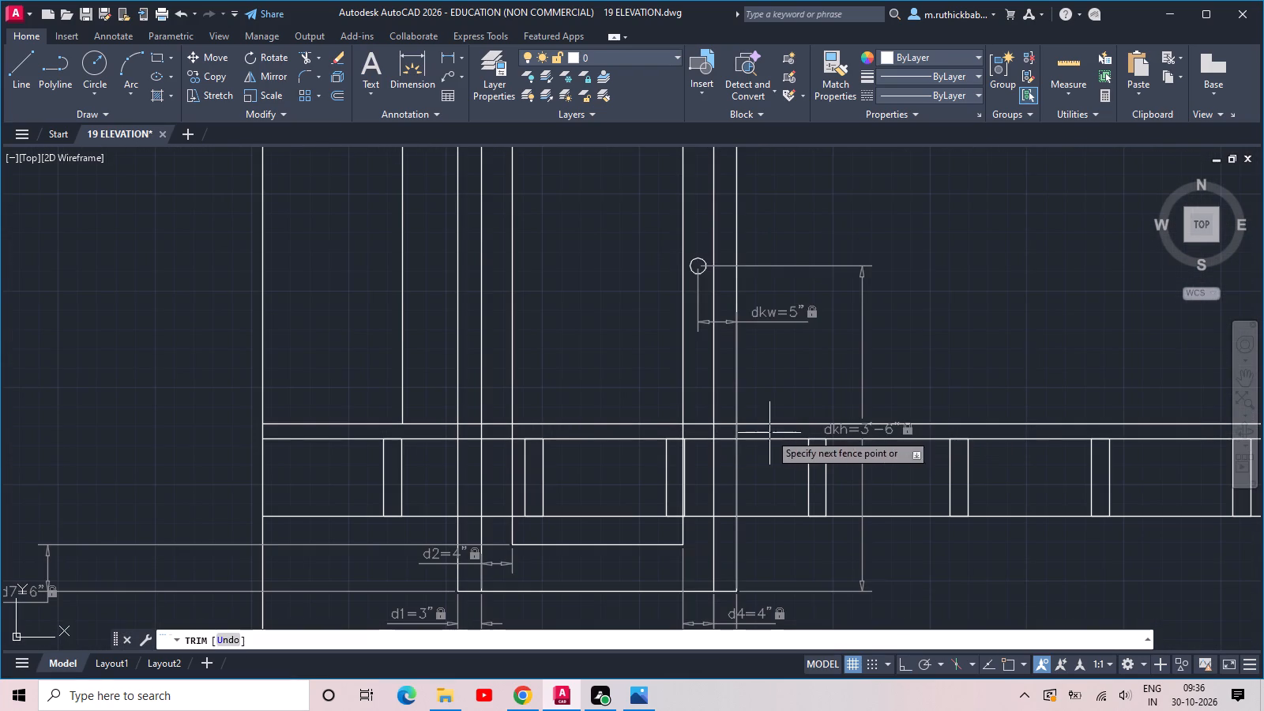
left_click(438, 434)
key("Escape")
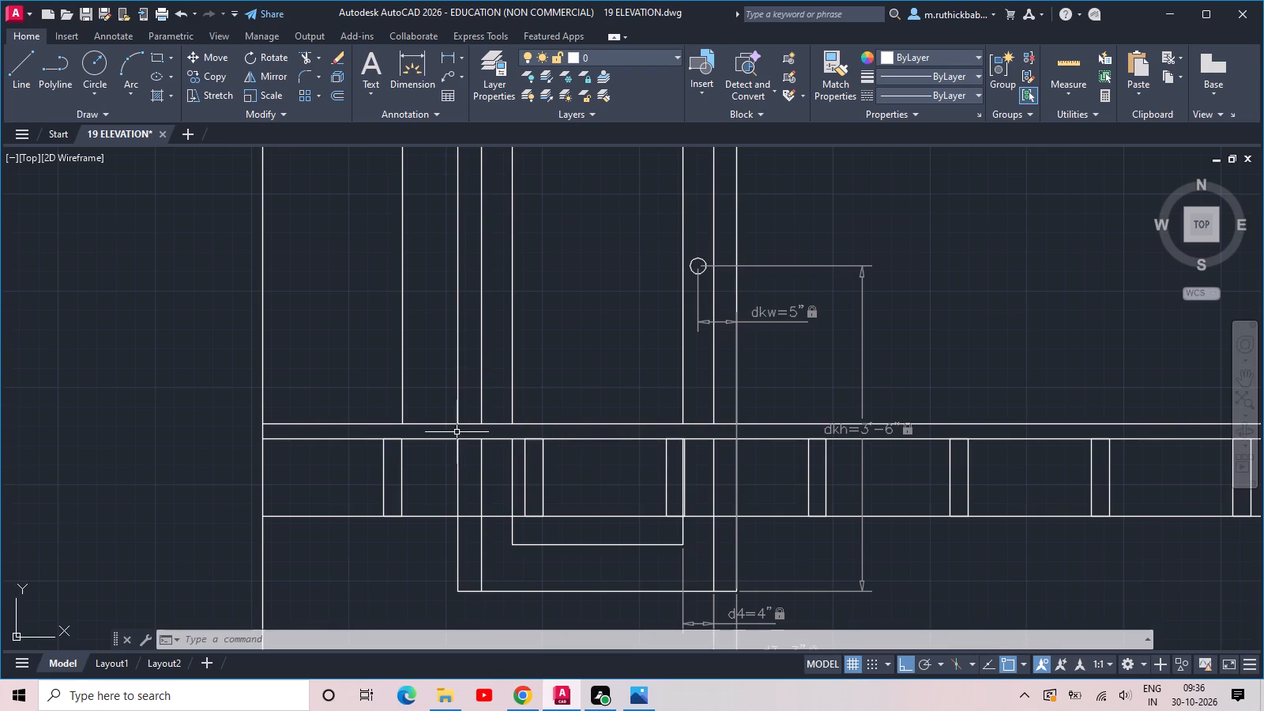
Delete the door's leftover frame and panel lines below the paired horizontal lines, except the far-right edge.
left_click(443, 429)
left_click(523, 610)
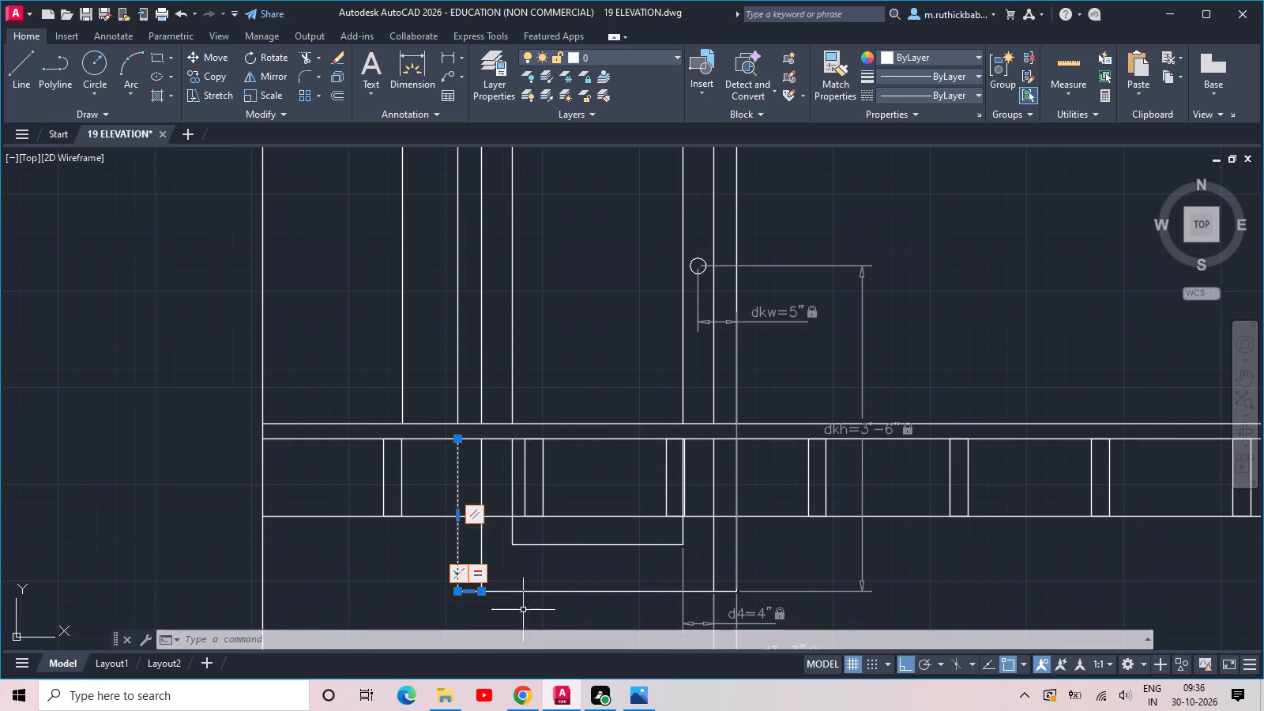
left_click(635, 623)
left_click(572, 530)
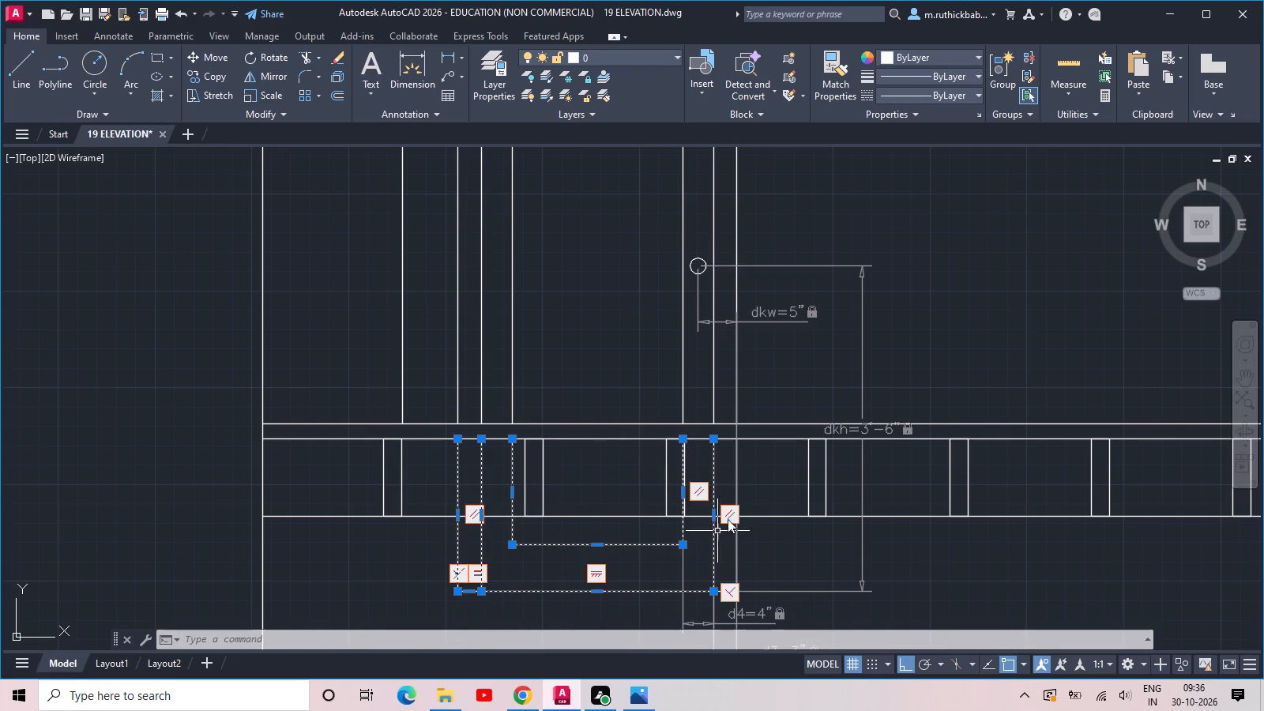
scroll(737, 475, "down", 1)
scroll(732, 476, "up", 5)
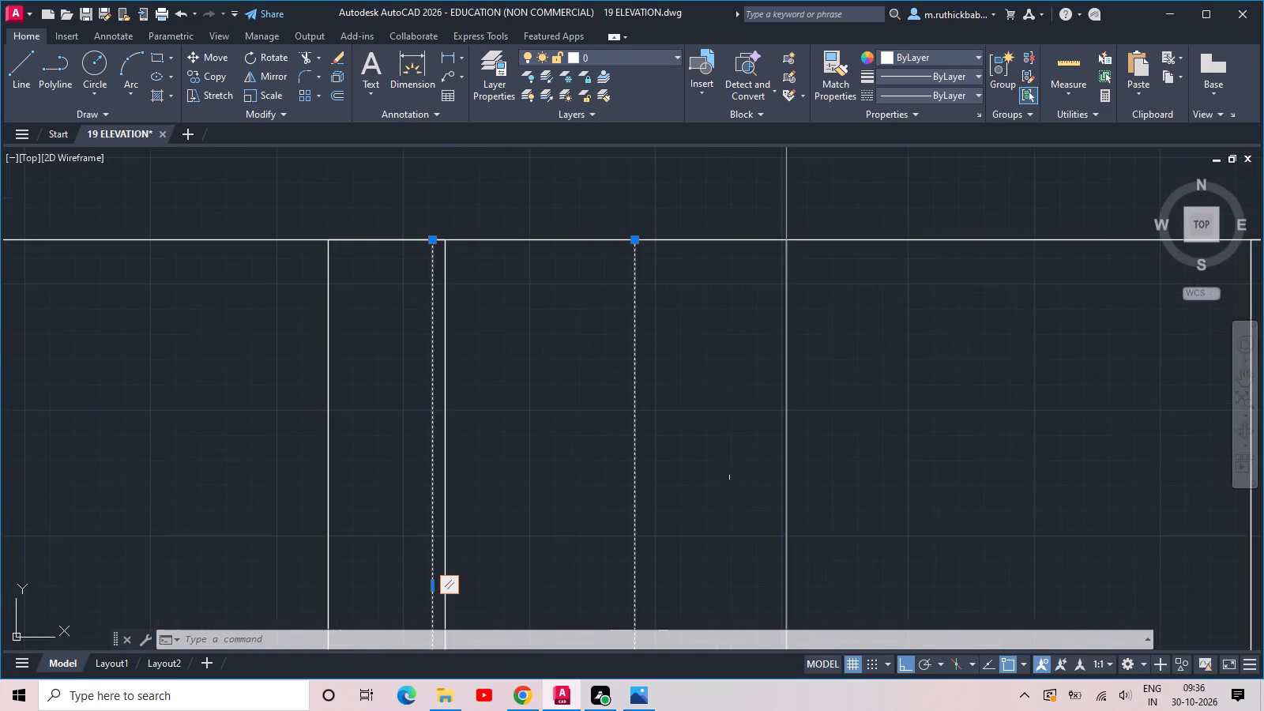
scroll(726, 477, "down", 3)
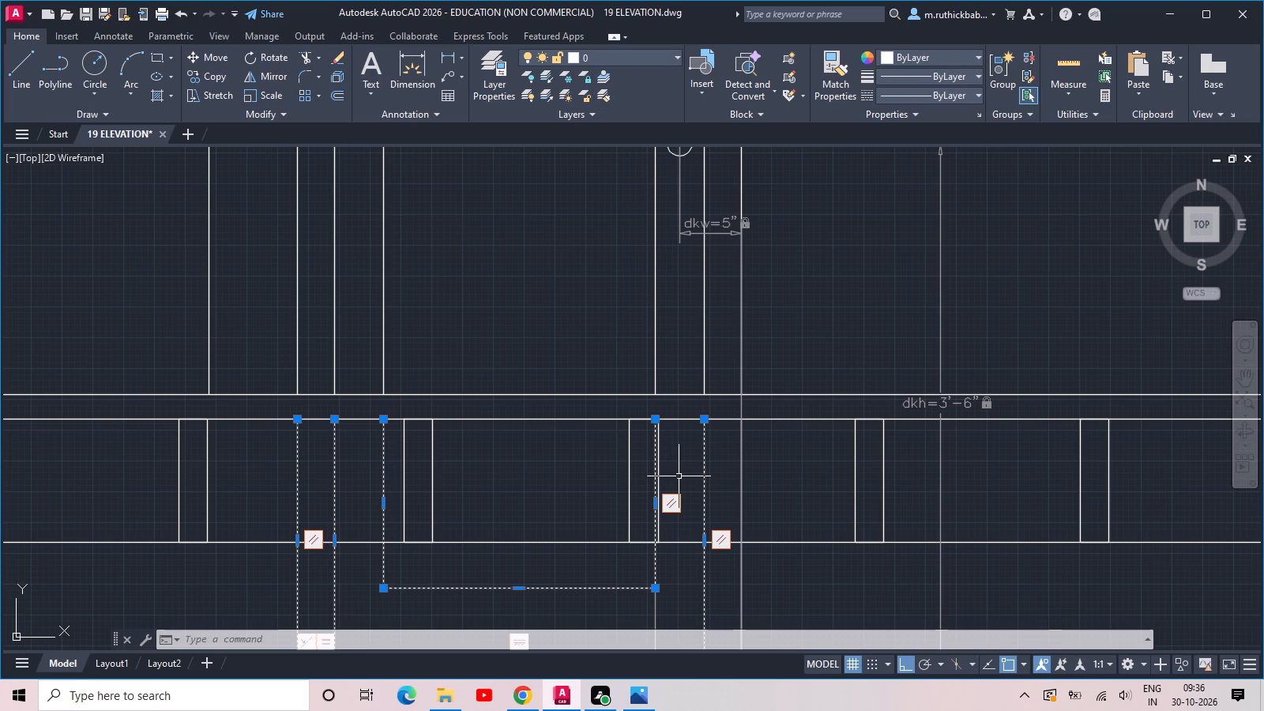
key("Delete")
Delete the dkw and dkh dimensional constraints beside the door knob.
scroll(724, 451, "down", 2)
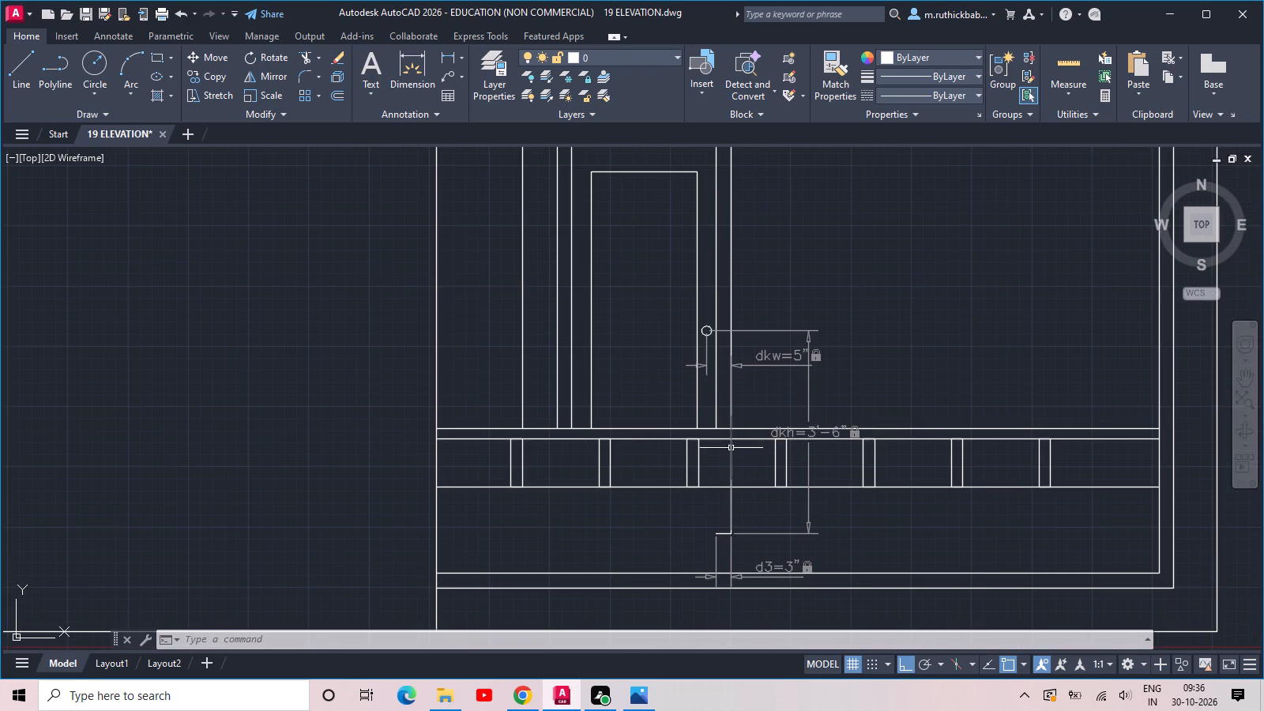
left_click(812, 393)
left_click(779, 325)
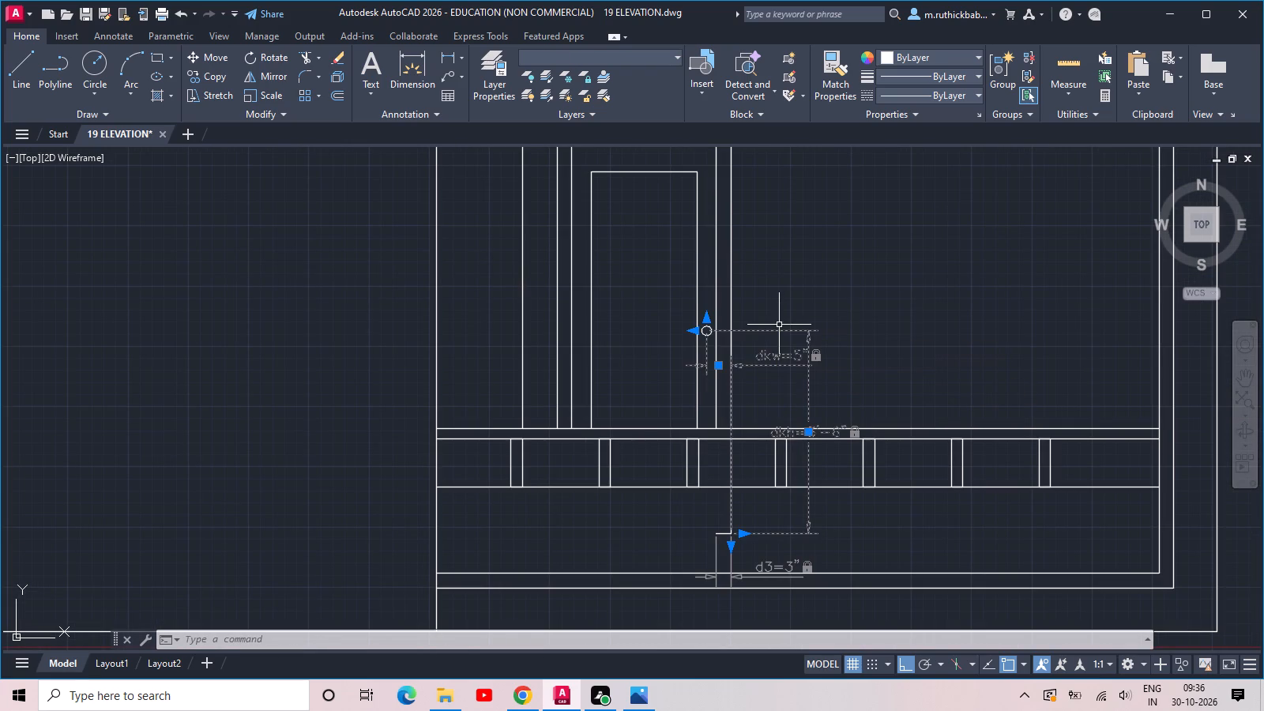
key("Delete")
Delete the door's remaining lower right edge and short base line along with the d3 dimensional constraint.
left_click(747, 554)
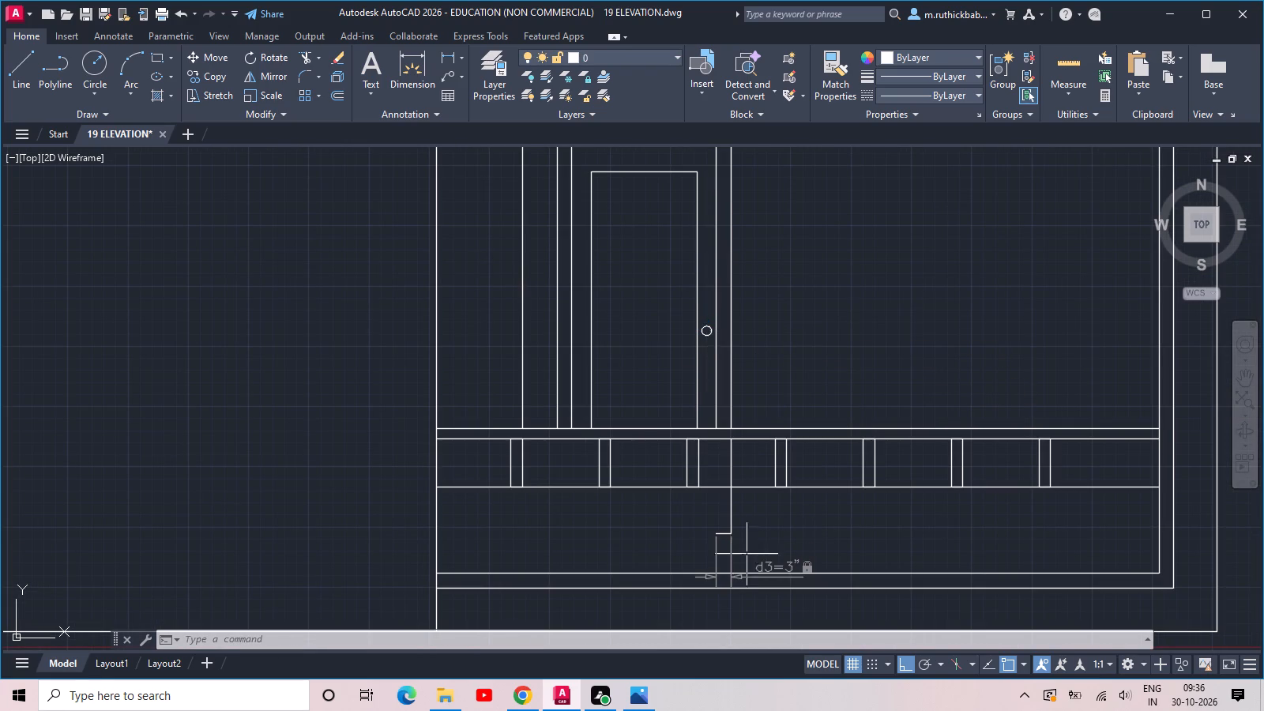
left_click(705, 524)
key("Delete")
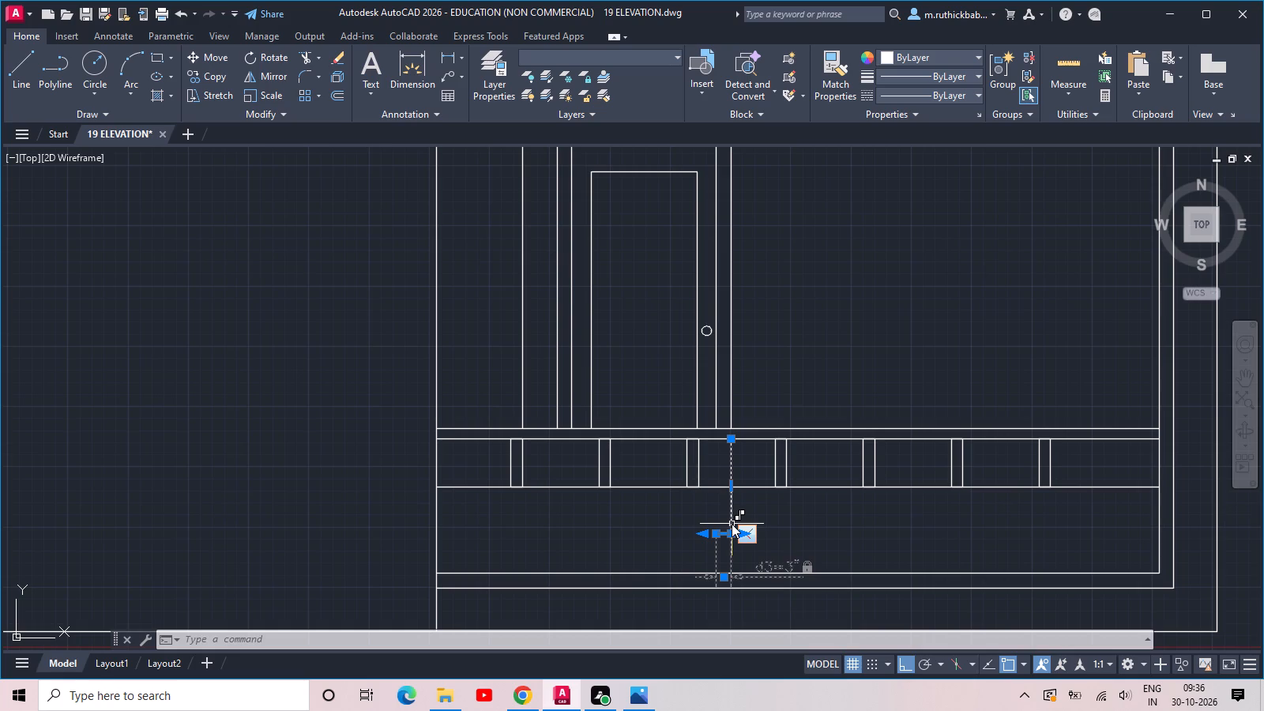
key("Delete")
key("Delete")
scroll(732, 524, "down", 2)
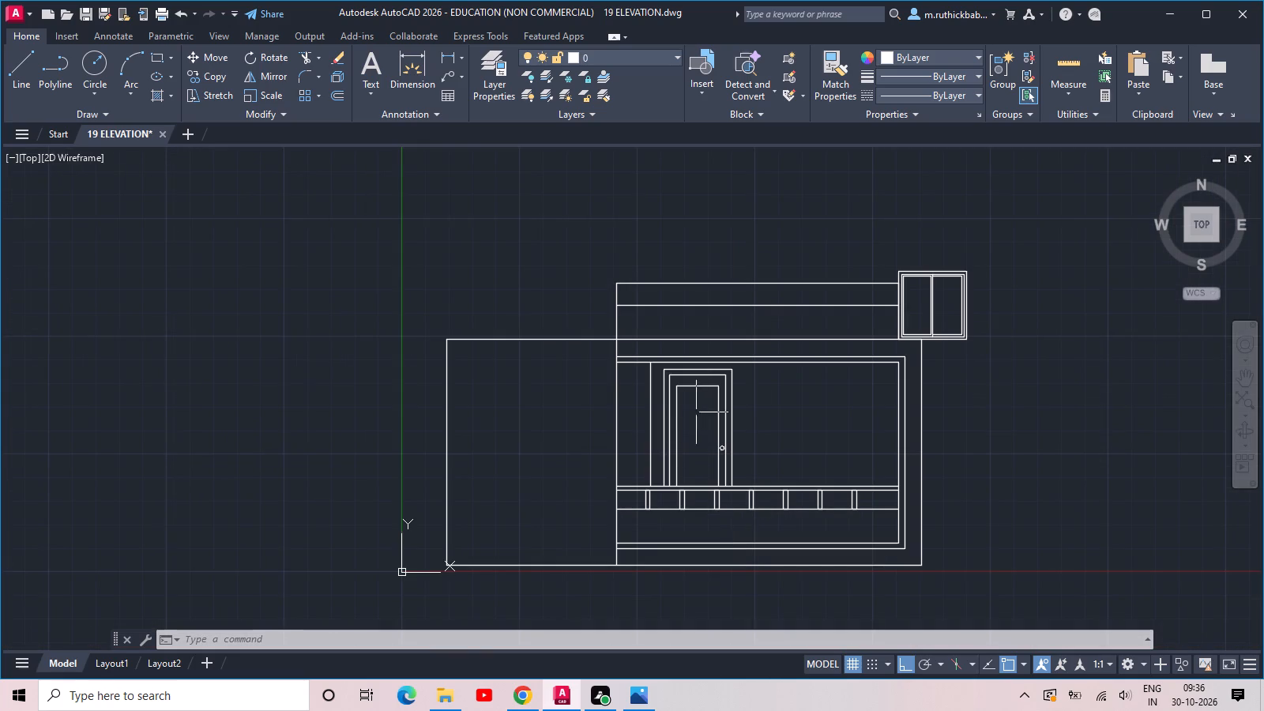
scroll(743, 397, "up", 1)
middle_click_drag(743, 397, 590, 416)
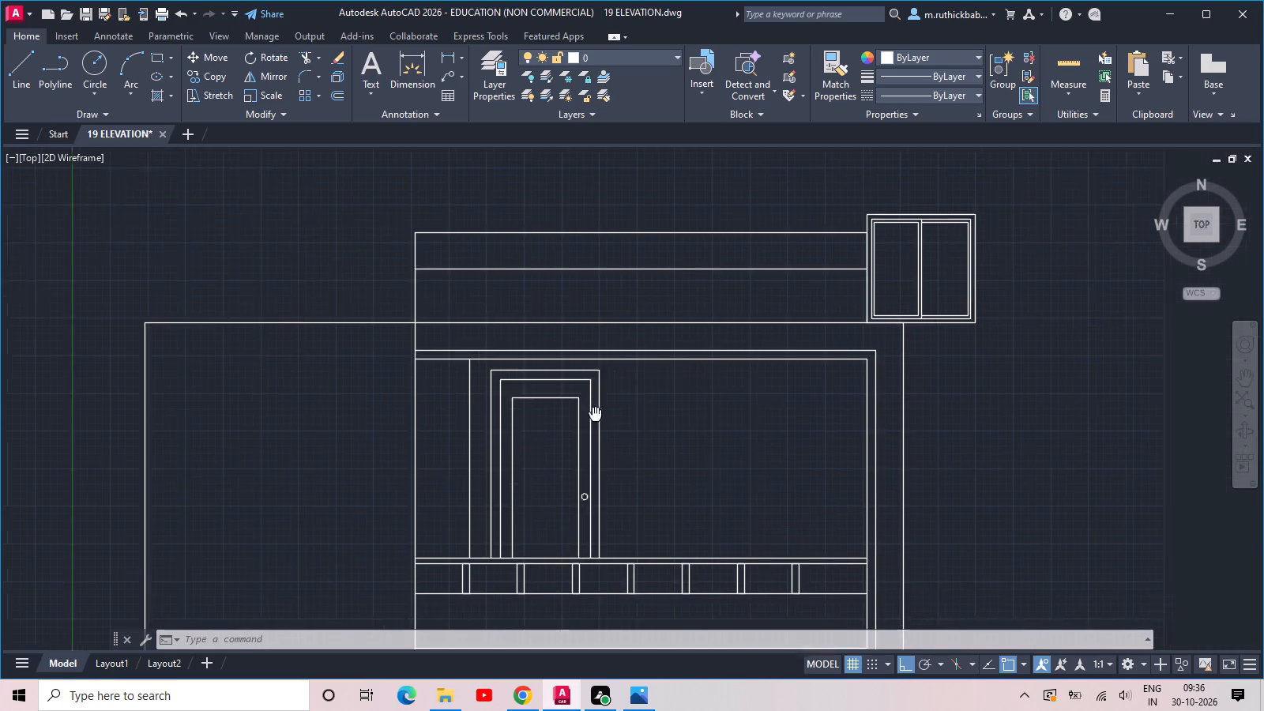
Move the window block from beside the upper band into the wall area between the door and the right-hand frame.
middle_click_drag(590, 416, 586, 416)
left_click(940, 273)
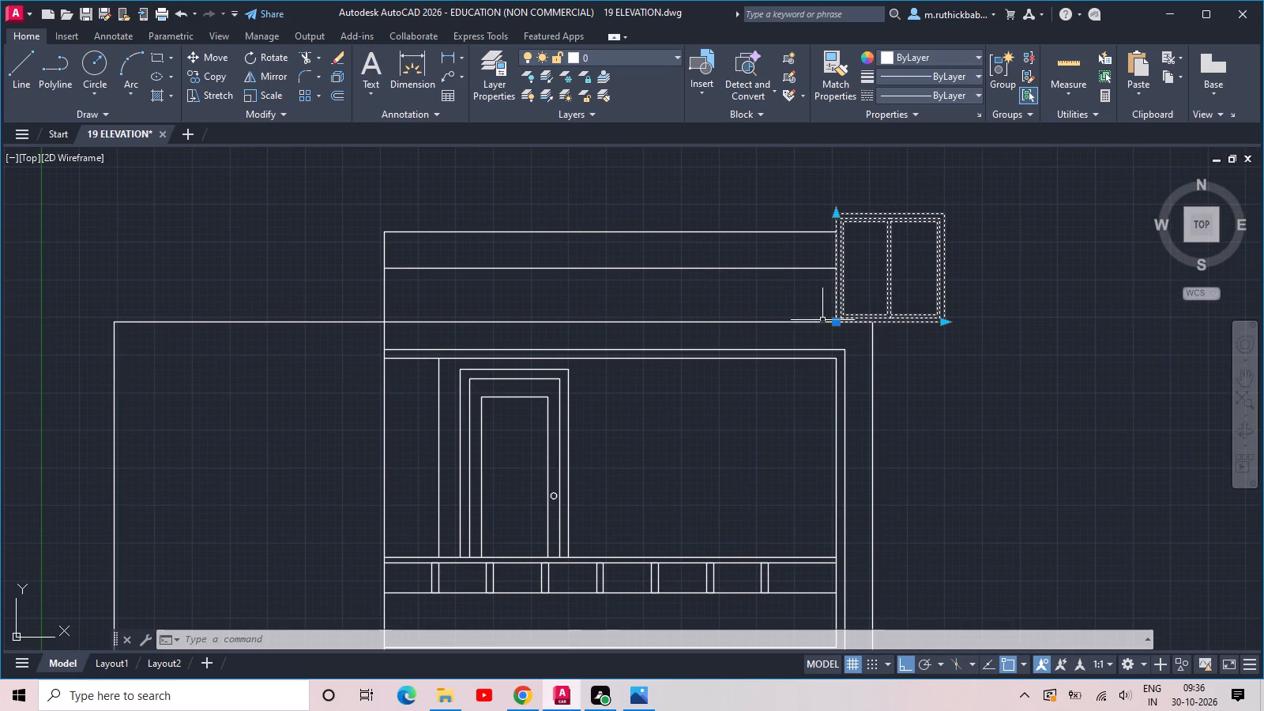
left_click(835, 320)
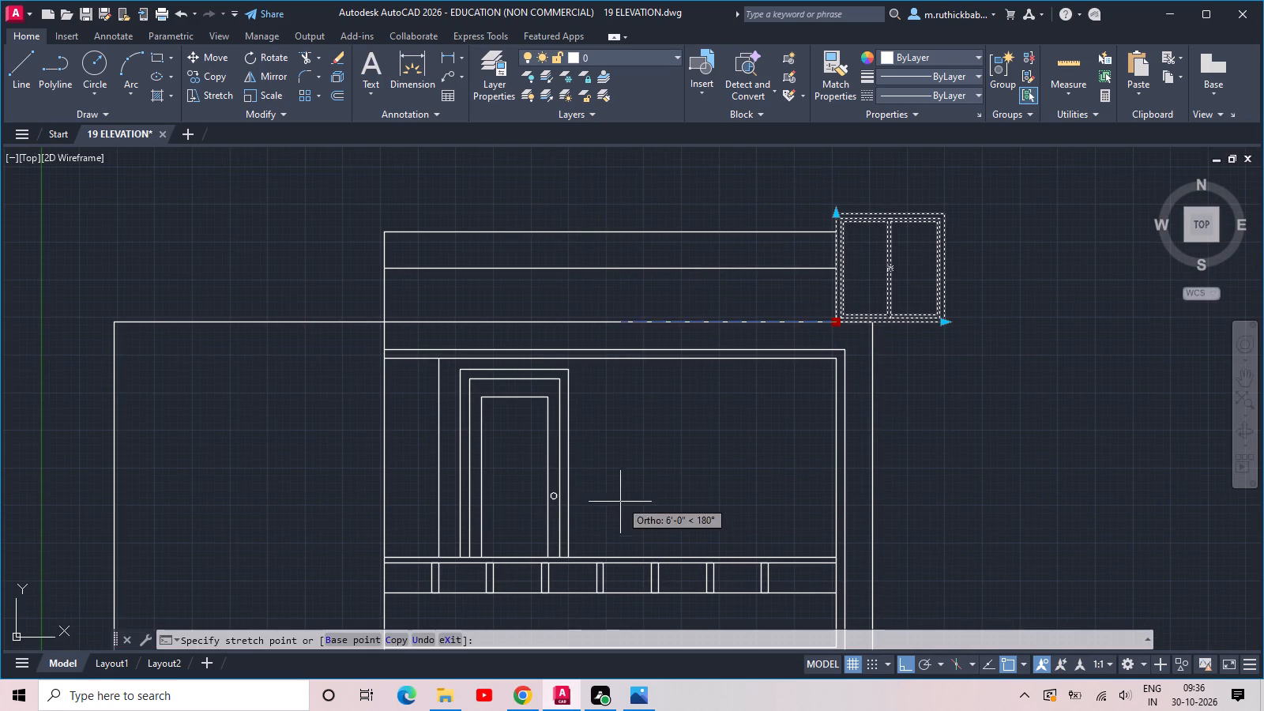
left_click(614, 506)
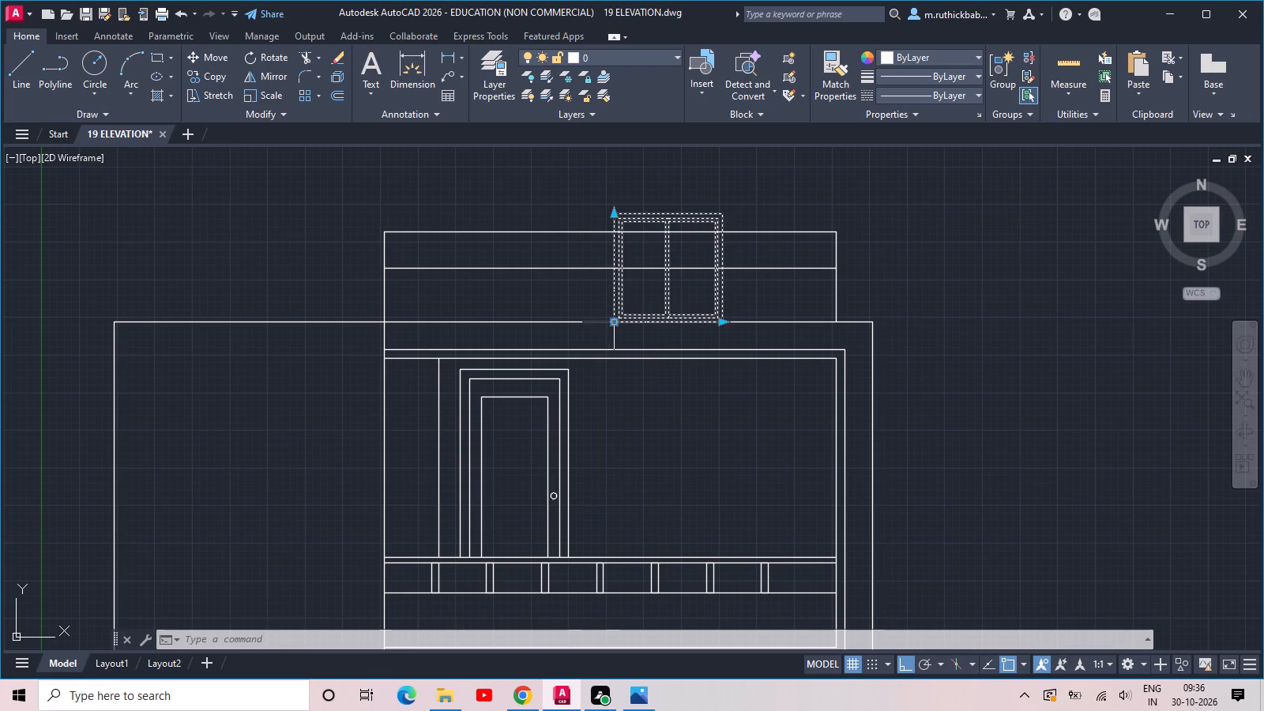
left_click(615, 323)
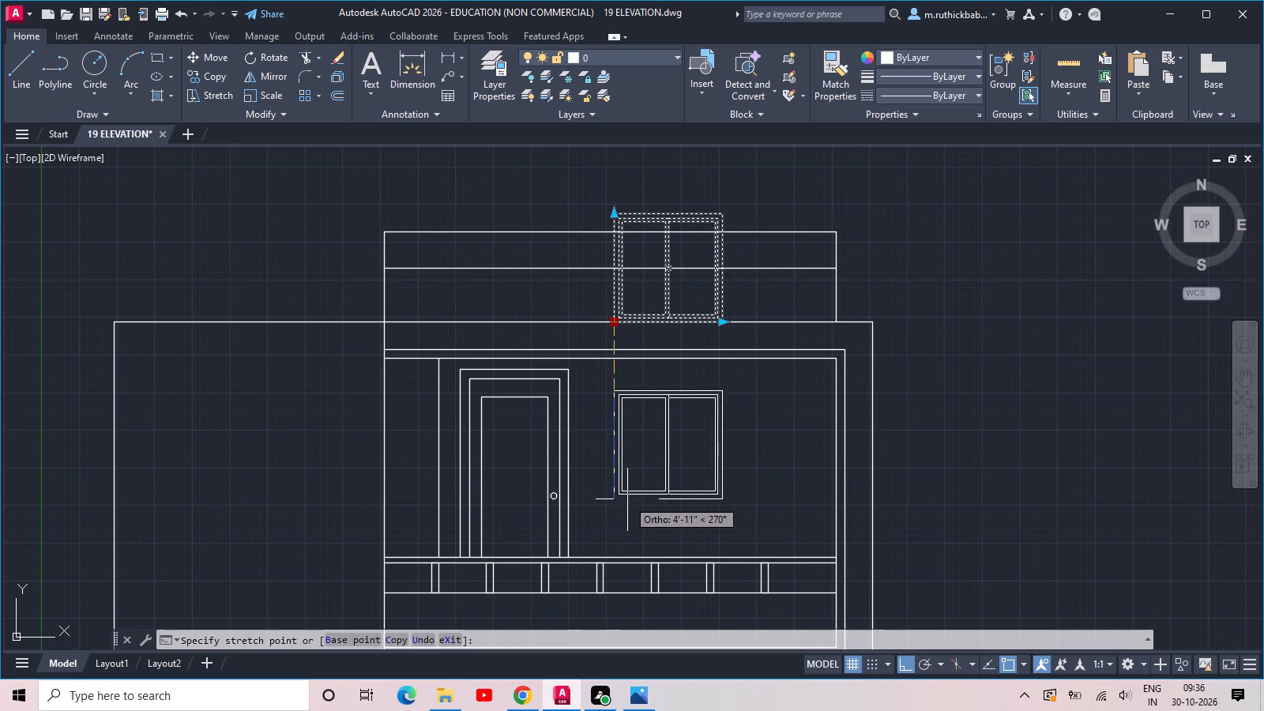
left_click(627, 499)
left_click(615, 501)
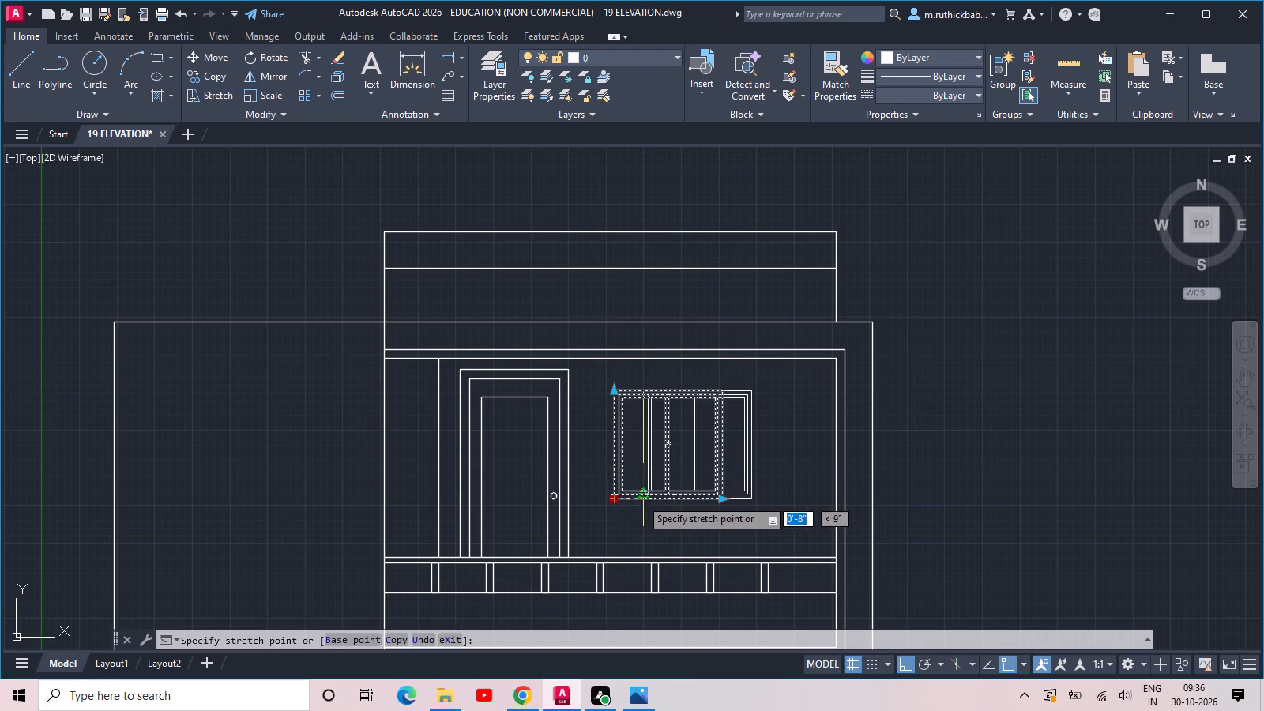
left_click(645, 498)
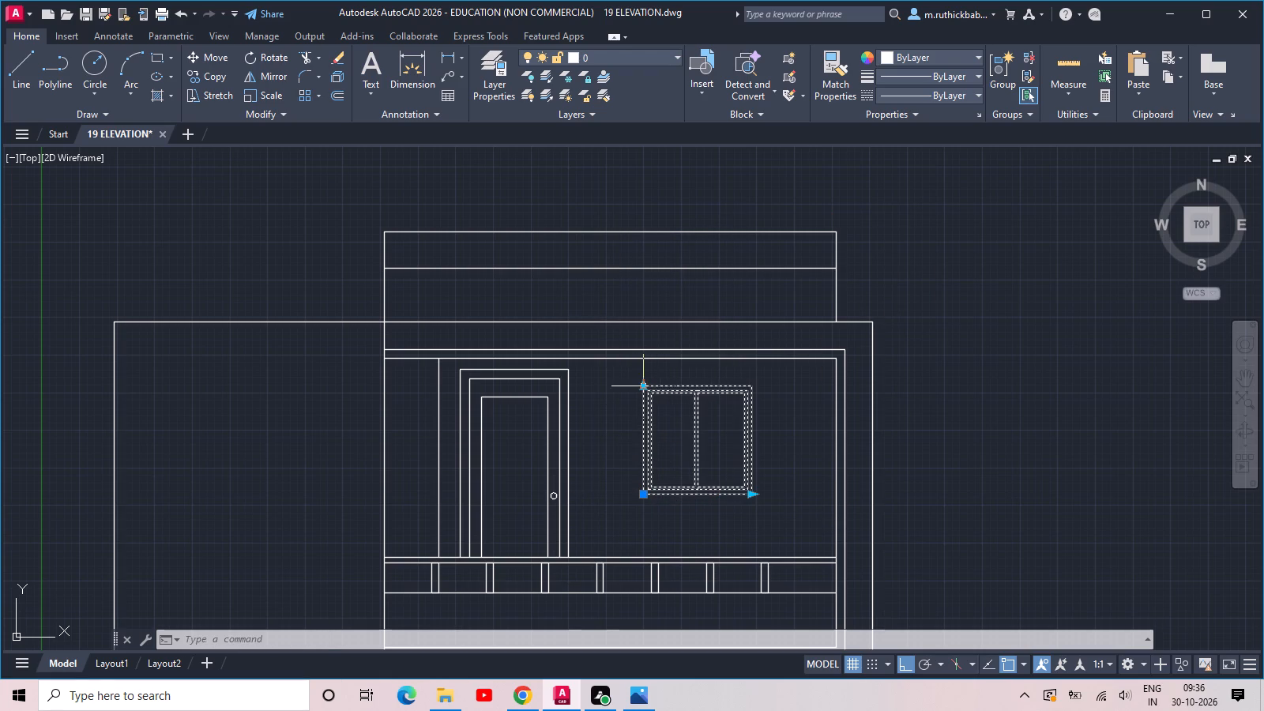
Stretch the window block taller and wider, and reposition it vertically between the upper frame line and the railing.
left_click(645, 387)
left_click(645, 369)
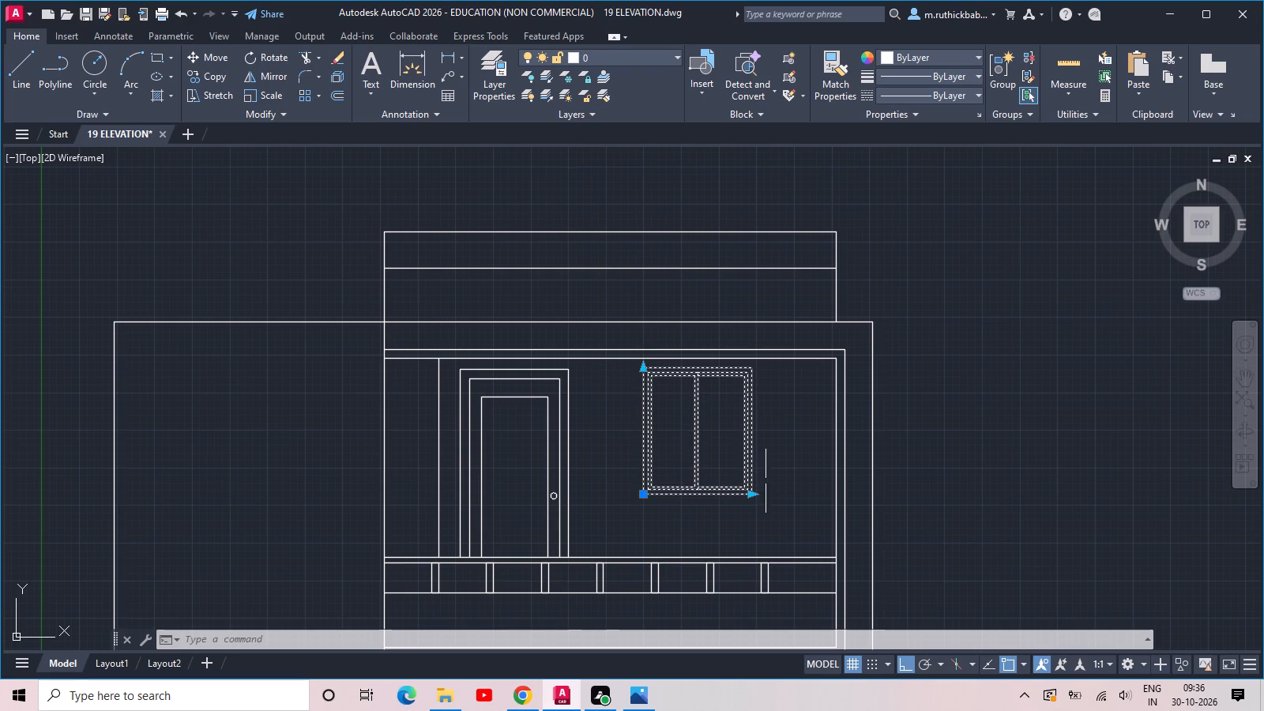
left_click(755, 493)
left_click(809, 492)
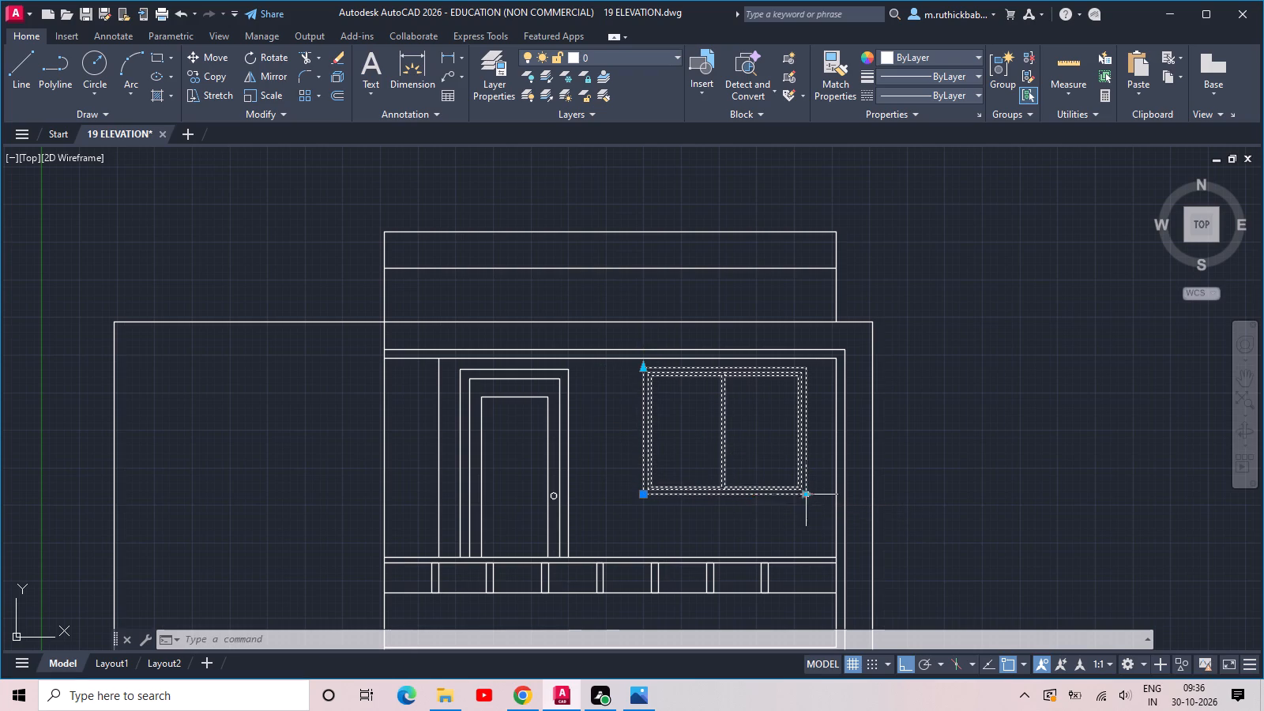
left_click(646, 496)
left_click(645, 521)
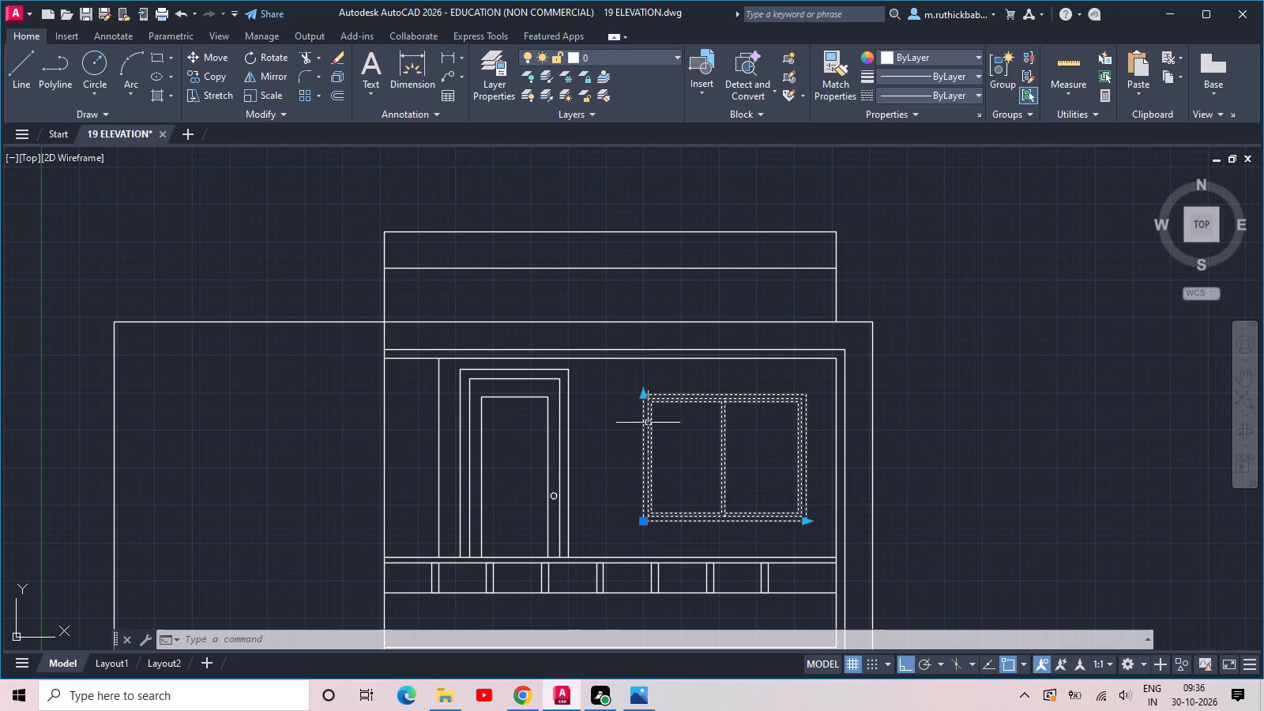
left_click(645, 397)
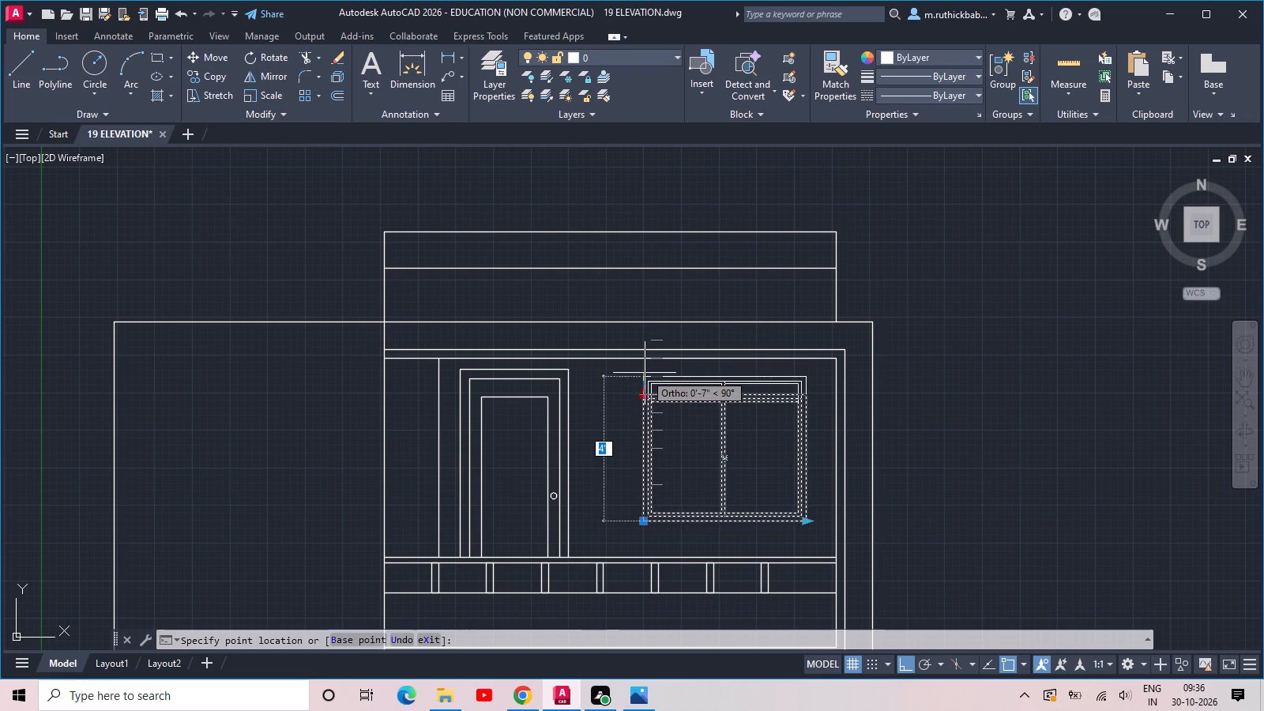
left_click(645, 363)
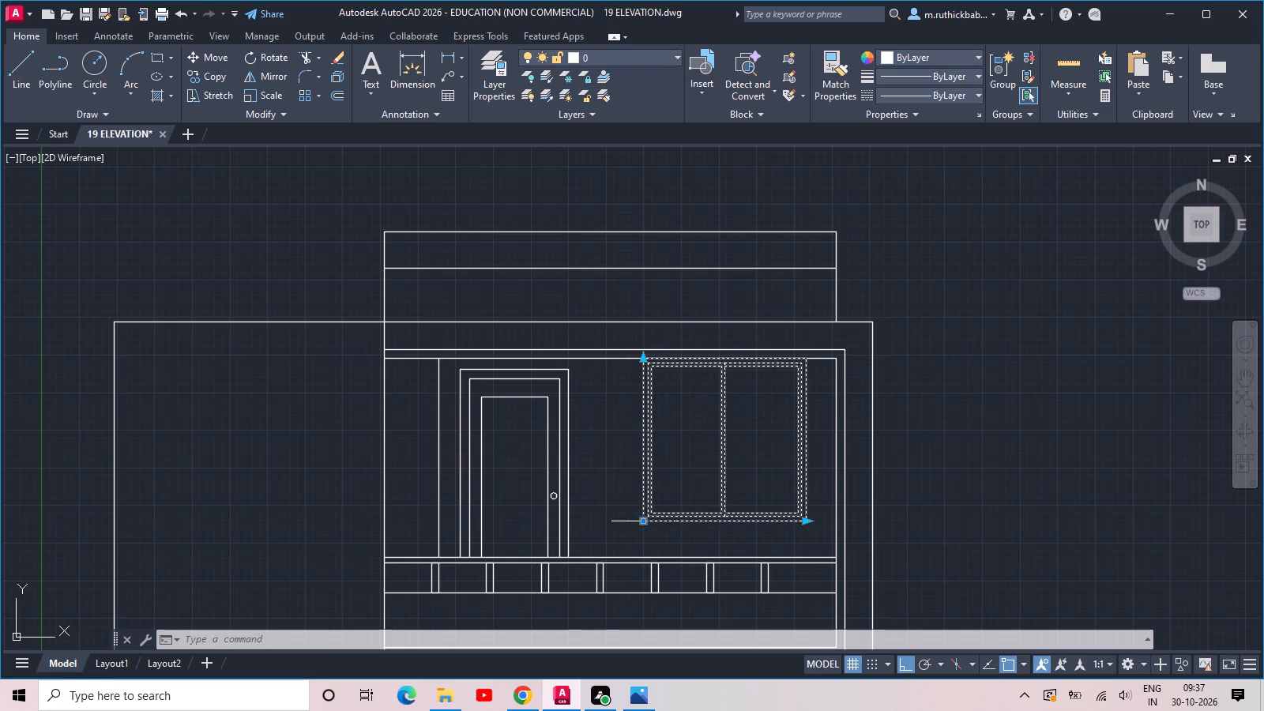
left_click(645, 523)
left_click(644, 538)
key("Escape")
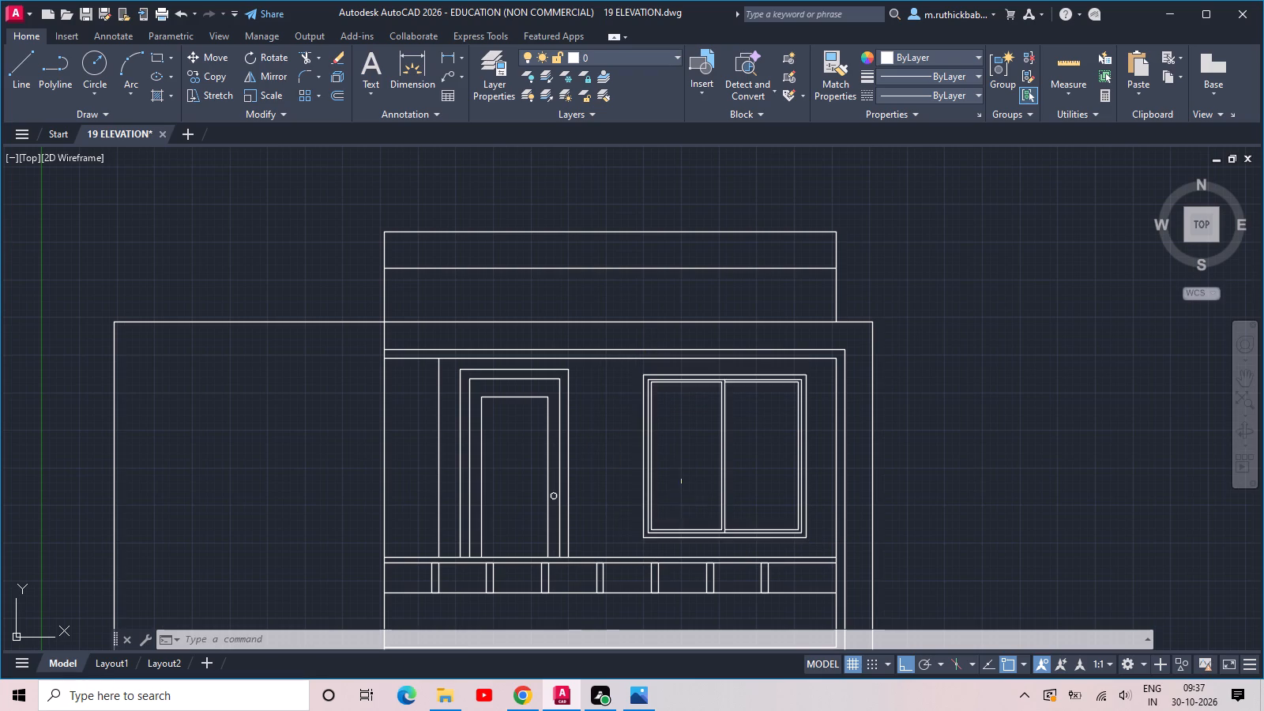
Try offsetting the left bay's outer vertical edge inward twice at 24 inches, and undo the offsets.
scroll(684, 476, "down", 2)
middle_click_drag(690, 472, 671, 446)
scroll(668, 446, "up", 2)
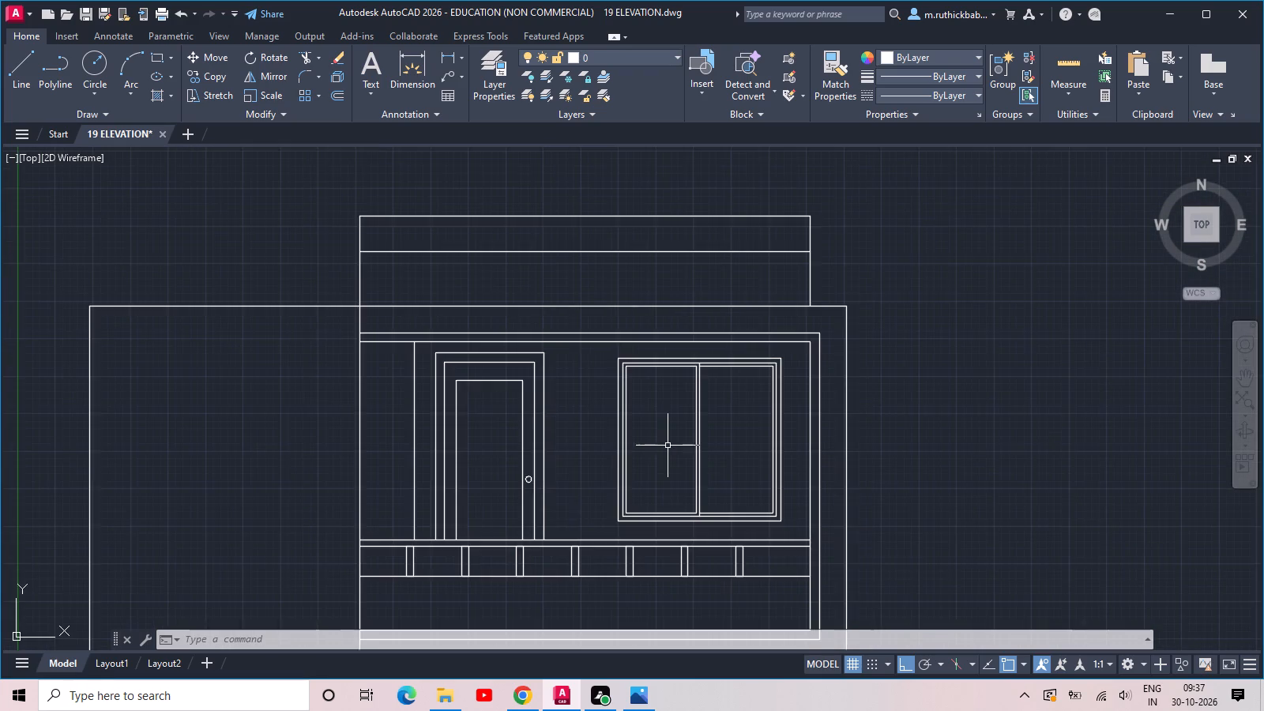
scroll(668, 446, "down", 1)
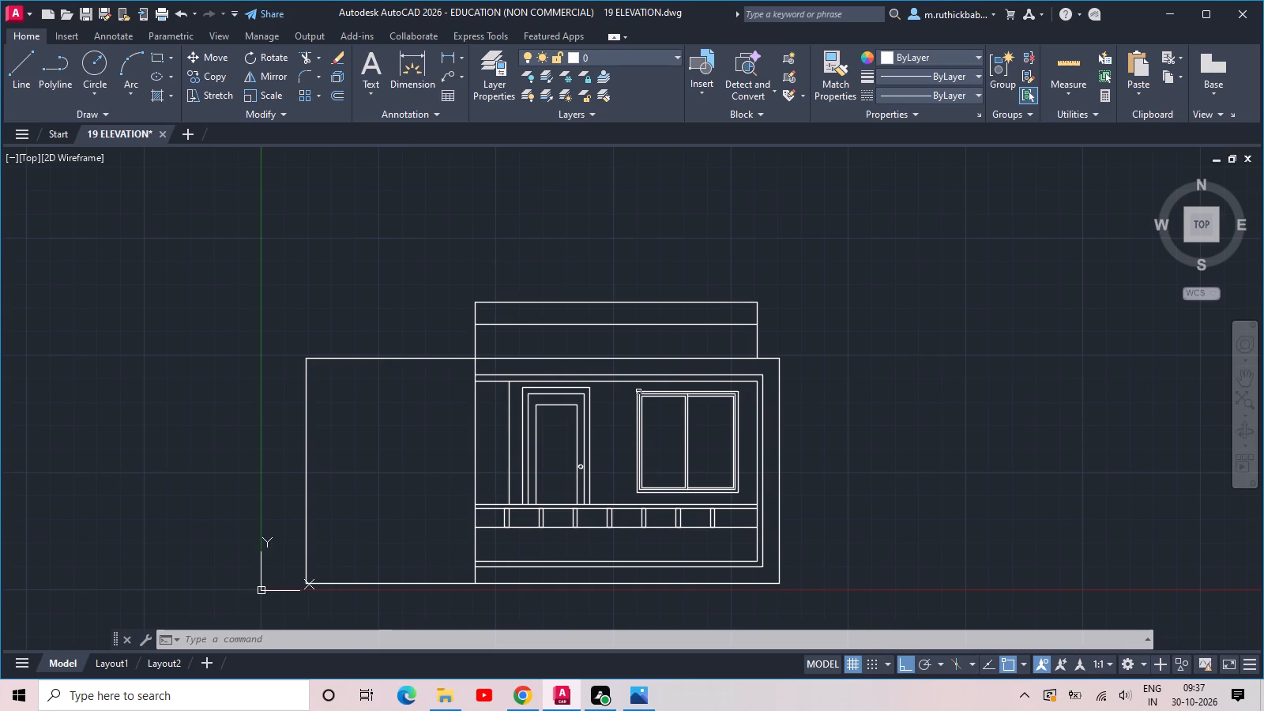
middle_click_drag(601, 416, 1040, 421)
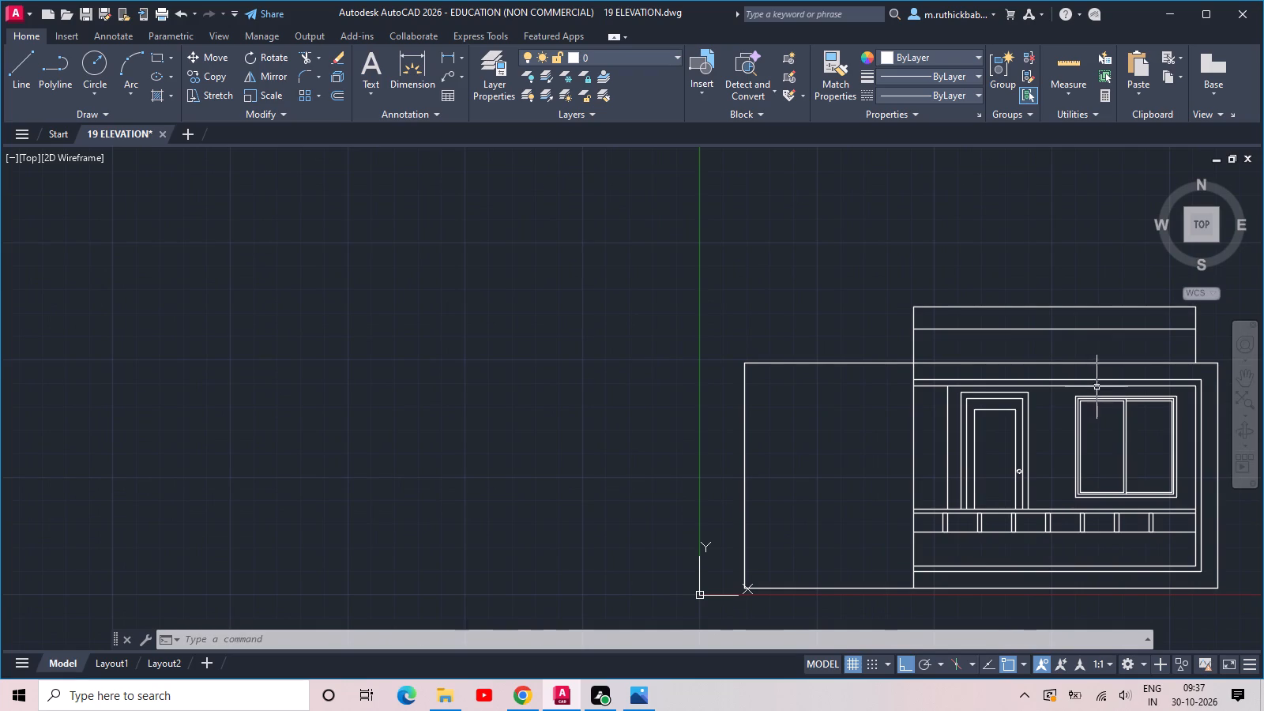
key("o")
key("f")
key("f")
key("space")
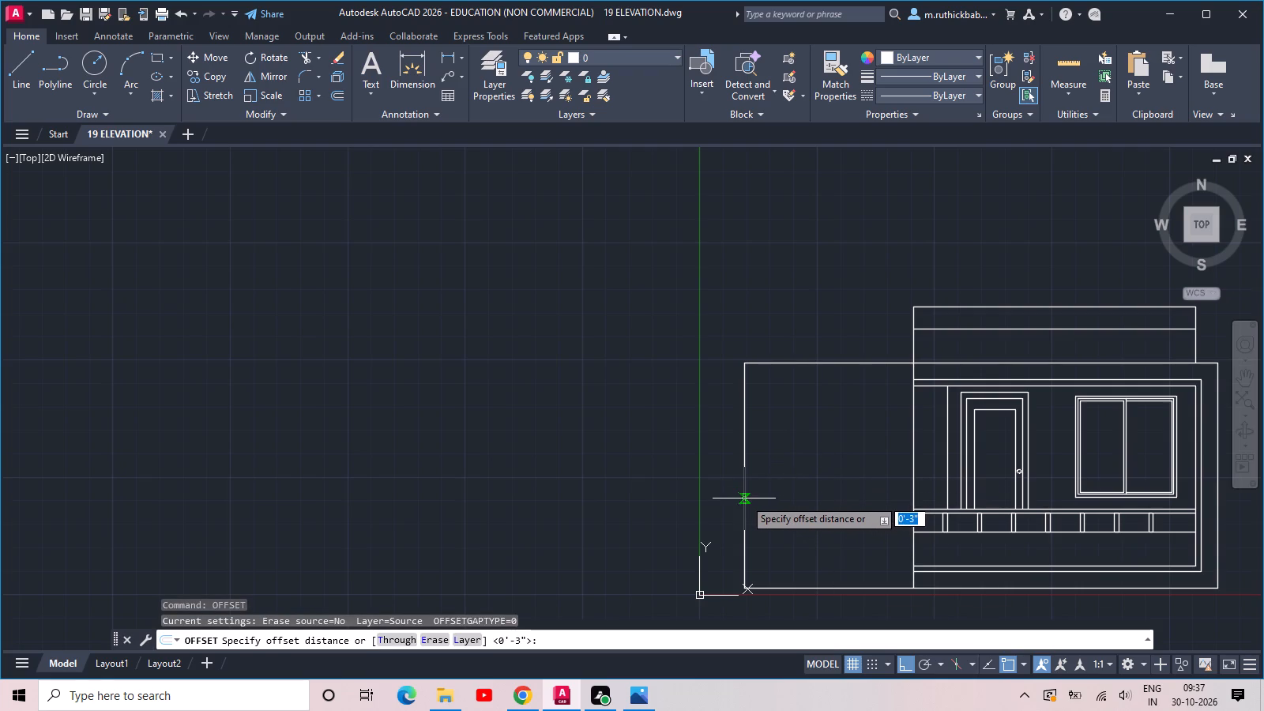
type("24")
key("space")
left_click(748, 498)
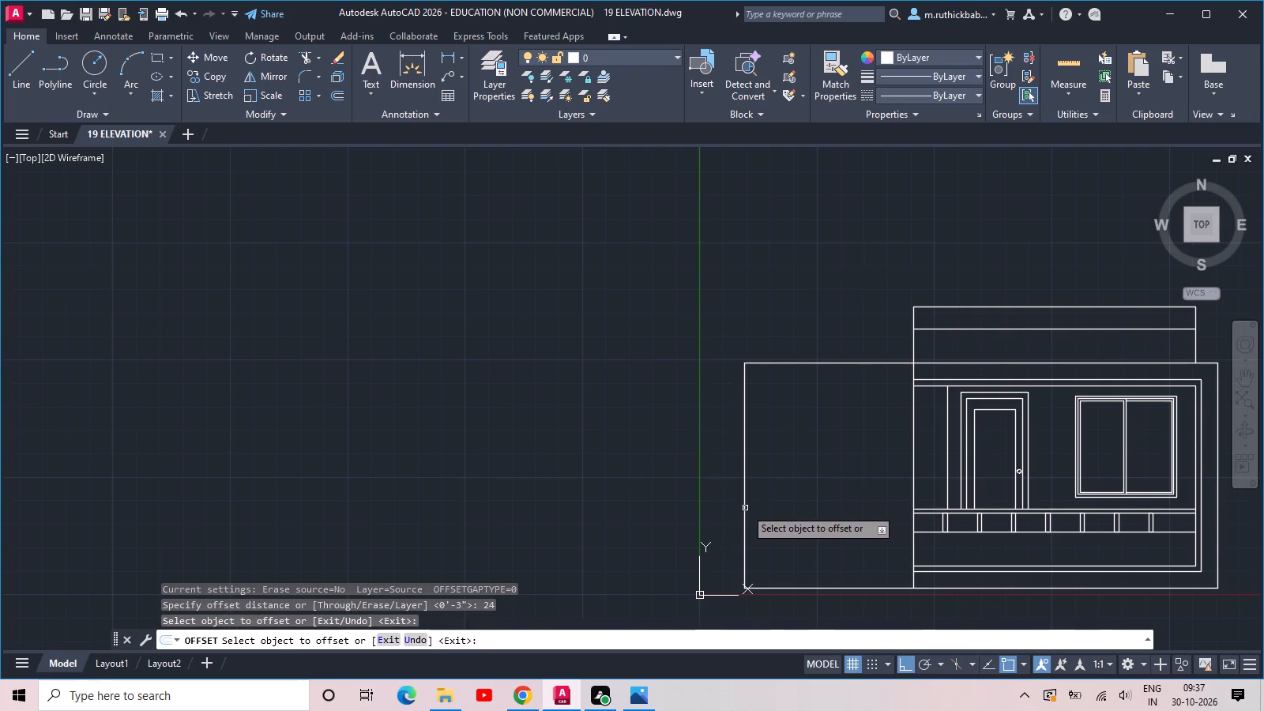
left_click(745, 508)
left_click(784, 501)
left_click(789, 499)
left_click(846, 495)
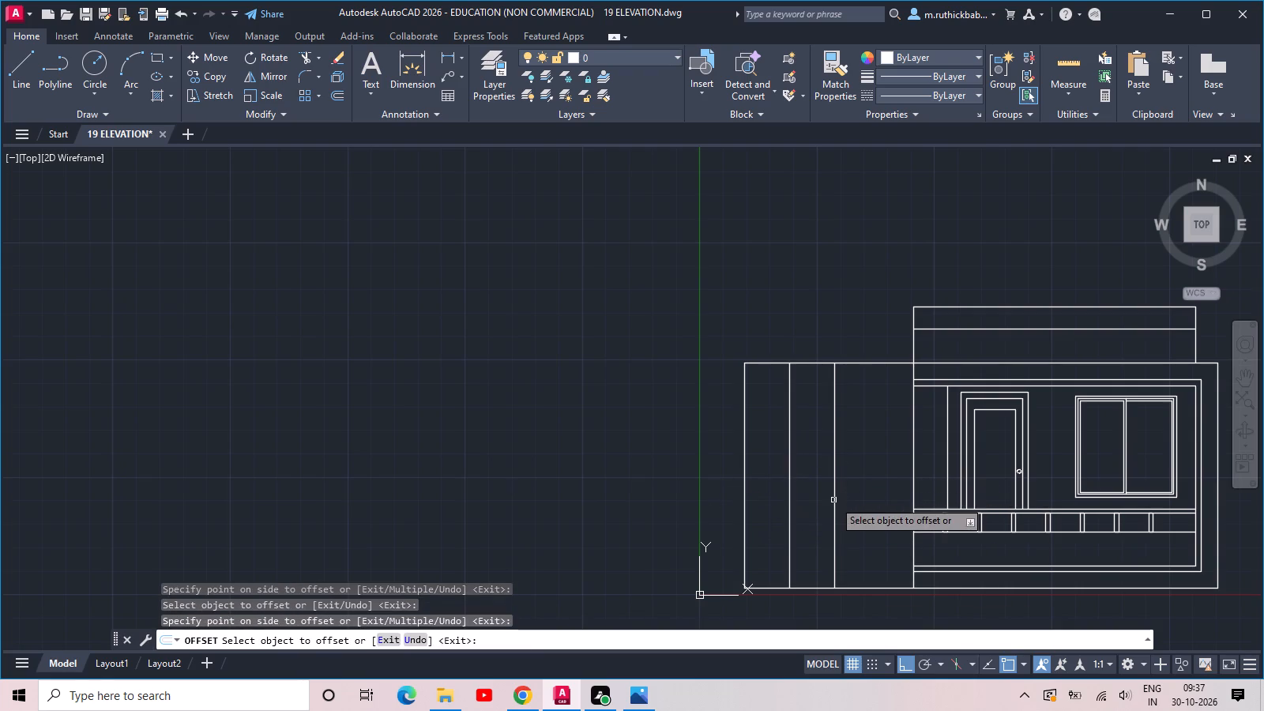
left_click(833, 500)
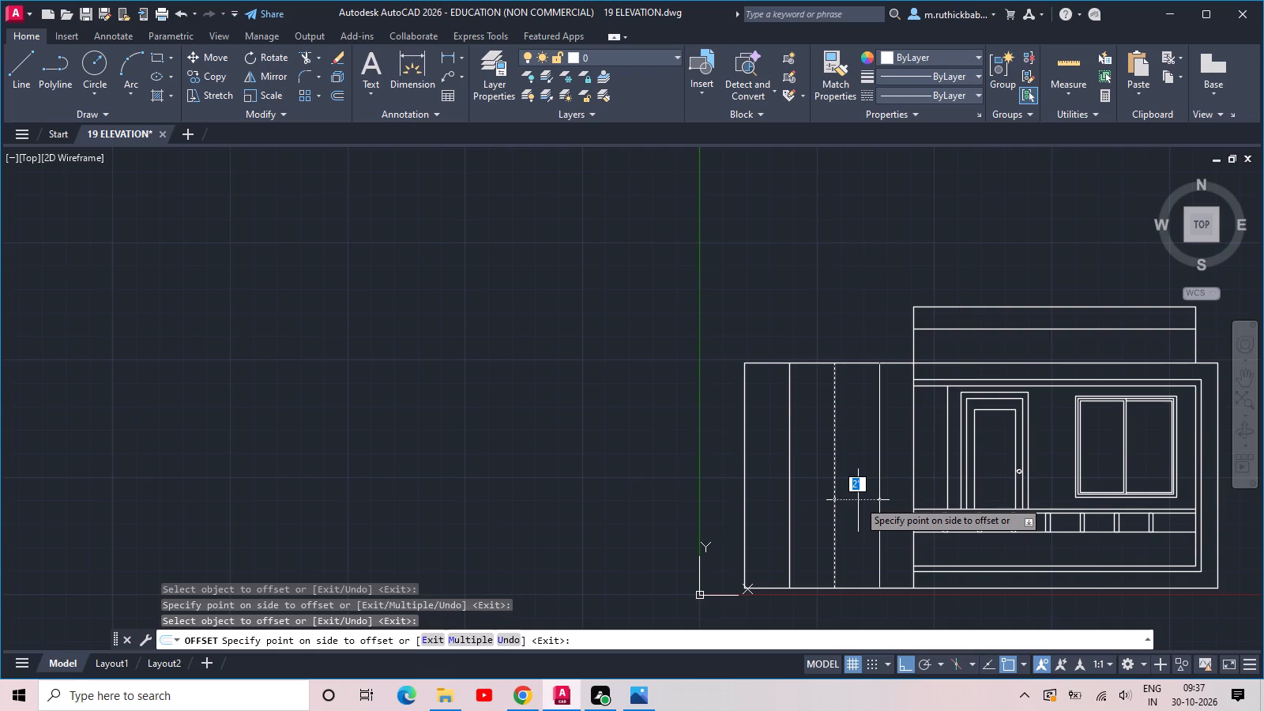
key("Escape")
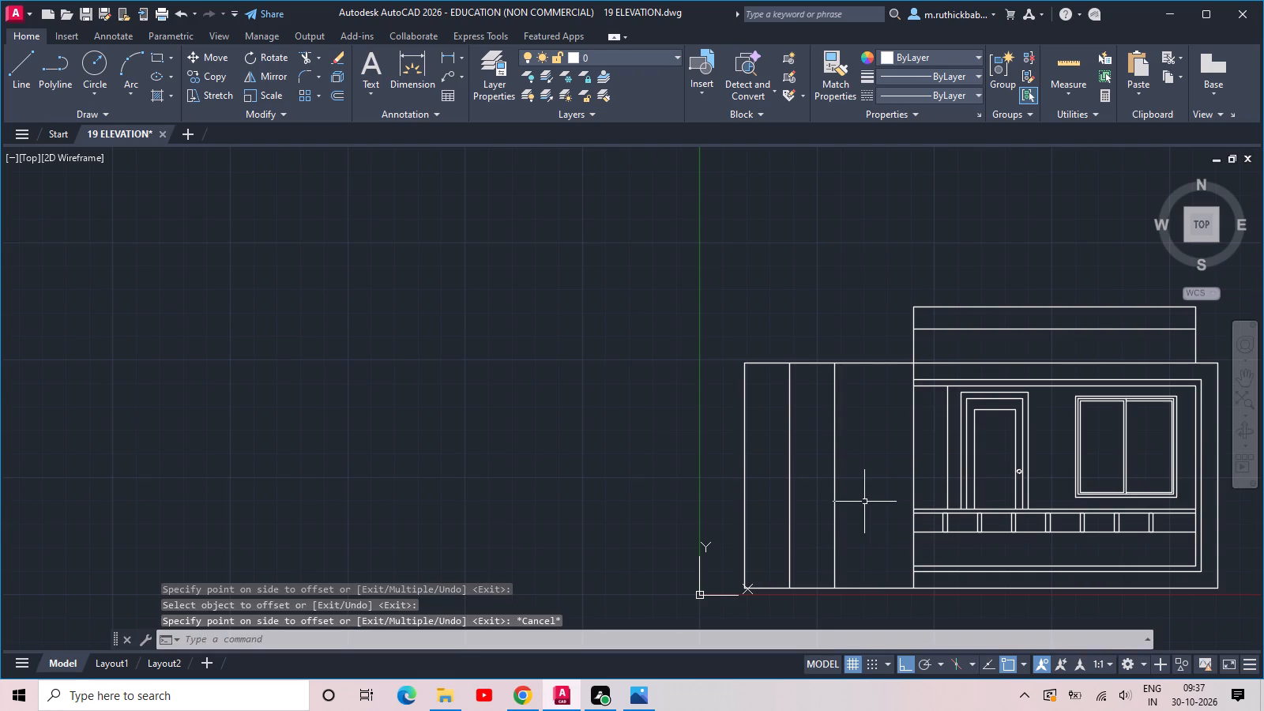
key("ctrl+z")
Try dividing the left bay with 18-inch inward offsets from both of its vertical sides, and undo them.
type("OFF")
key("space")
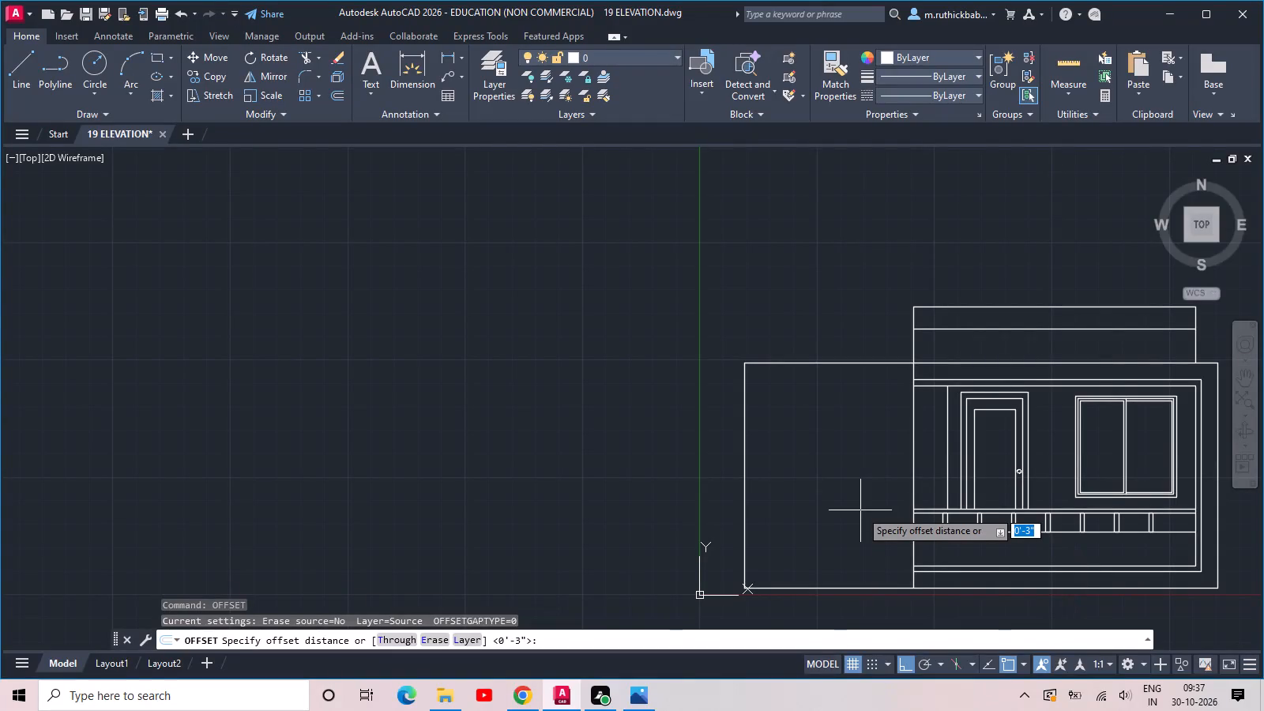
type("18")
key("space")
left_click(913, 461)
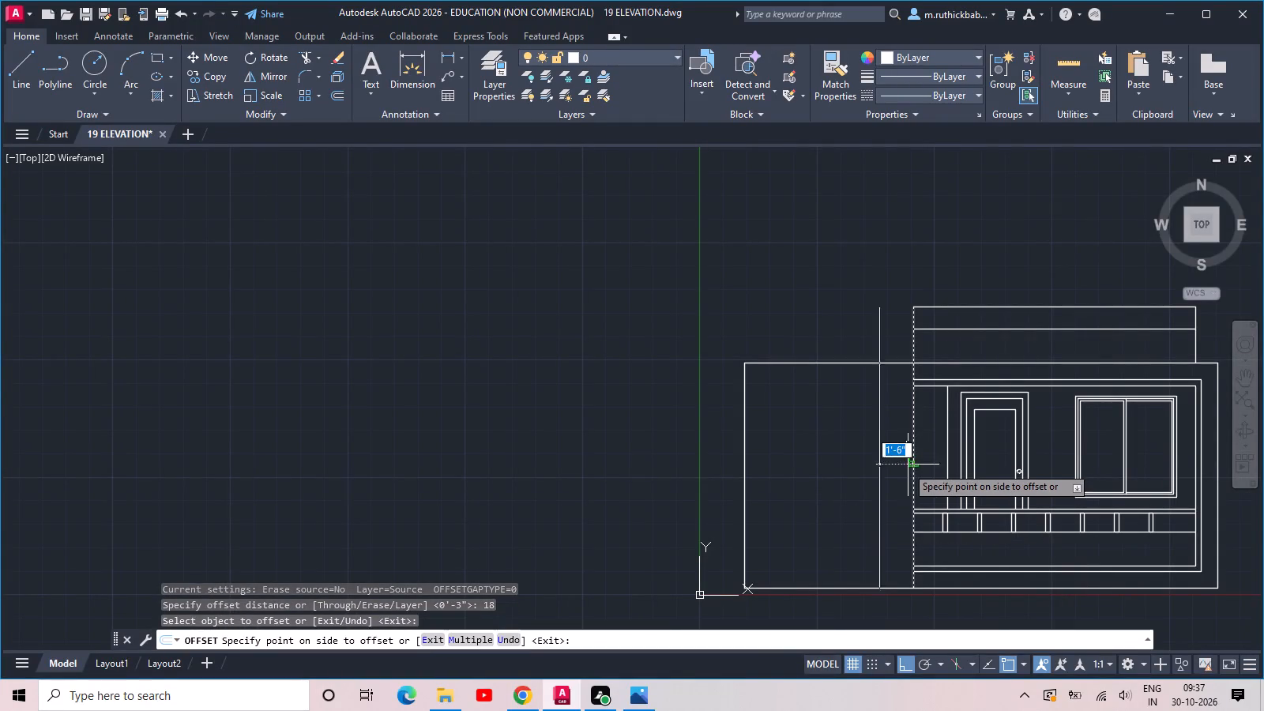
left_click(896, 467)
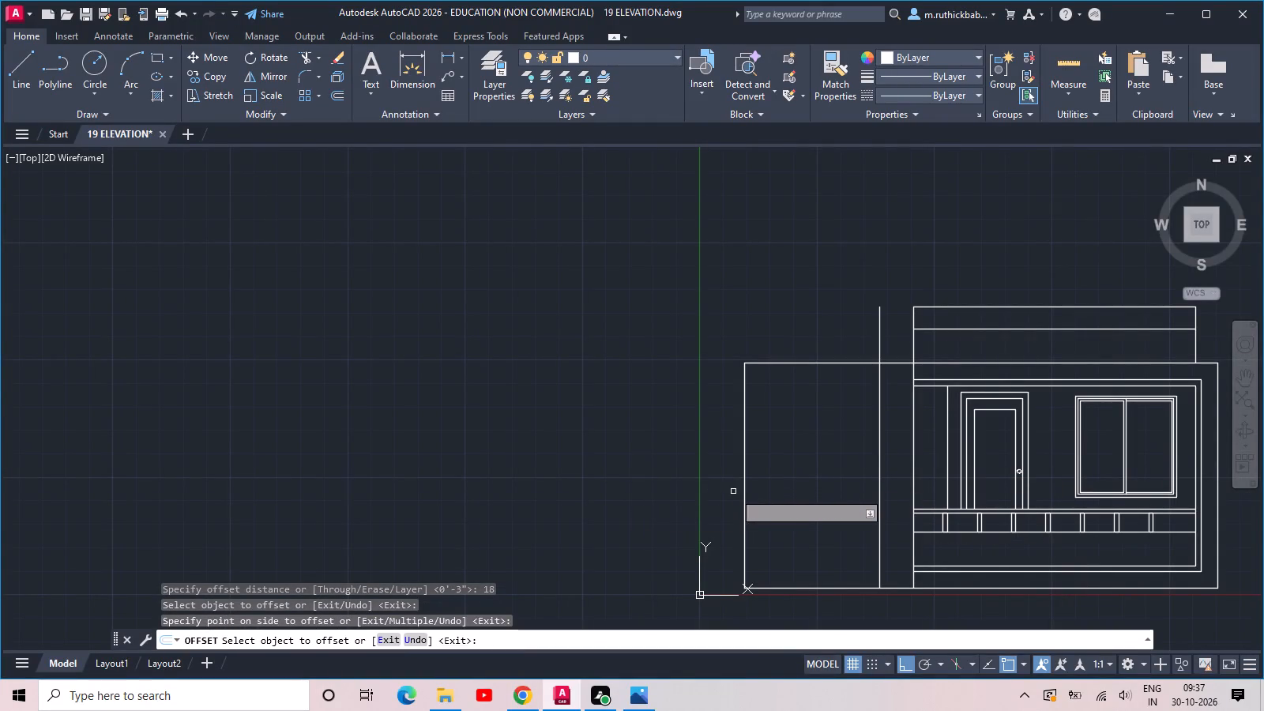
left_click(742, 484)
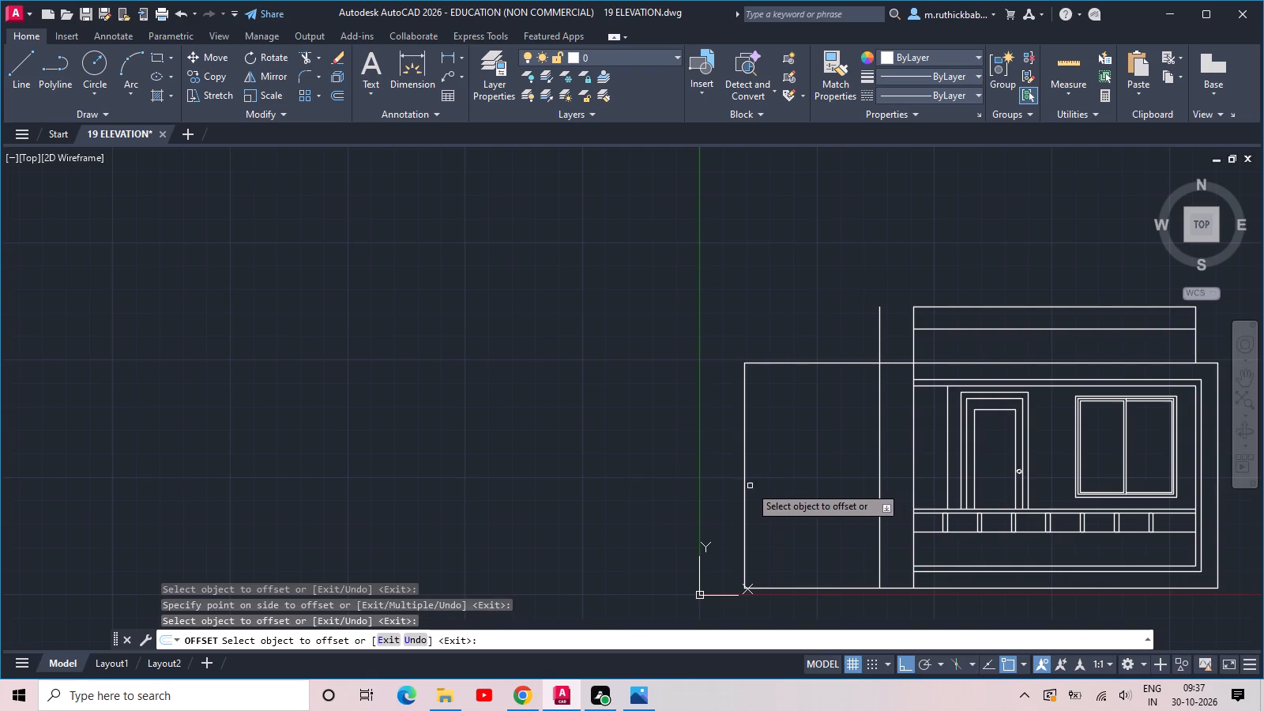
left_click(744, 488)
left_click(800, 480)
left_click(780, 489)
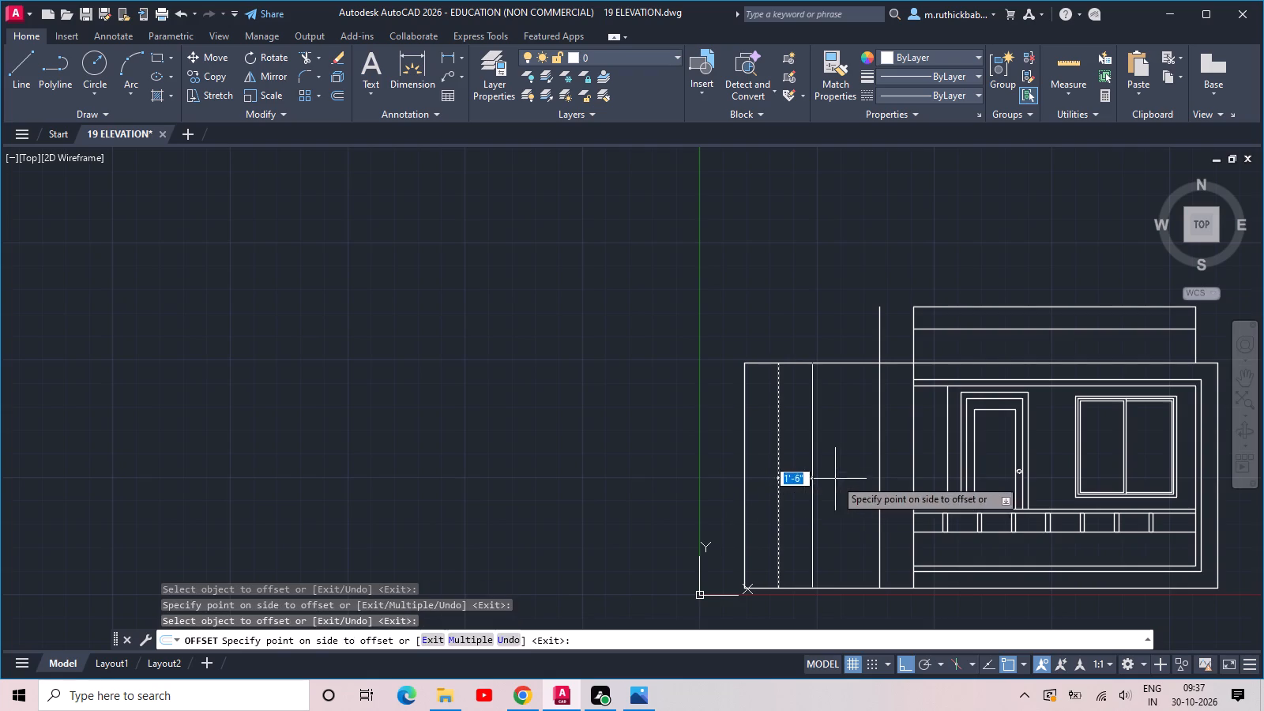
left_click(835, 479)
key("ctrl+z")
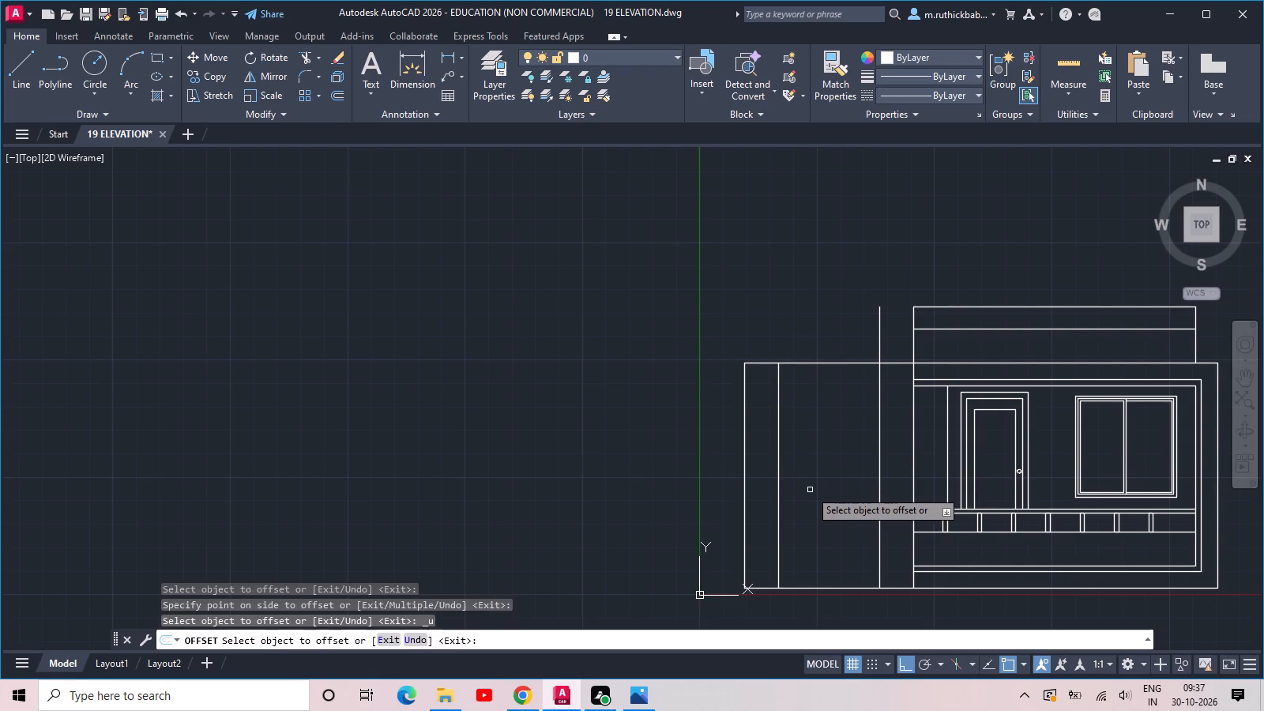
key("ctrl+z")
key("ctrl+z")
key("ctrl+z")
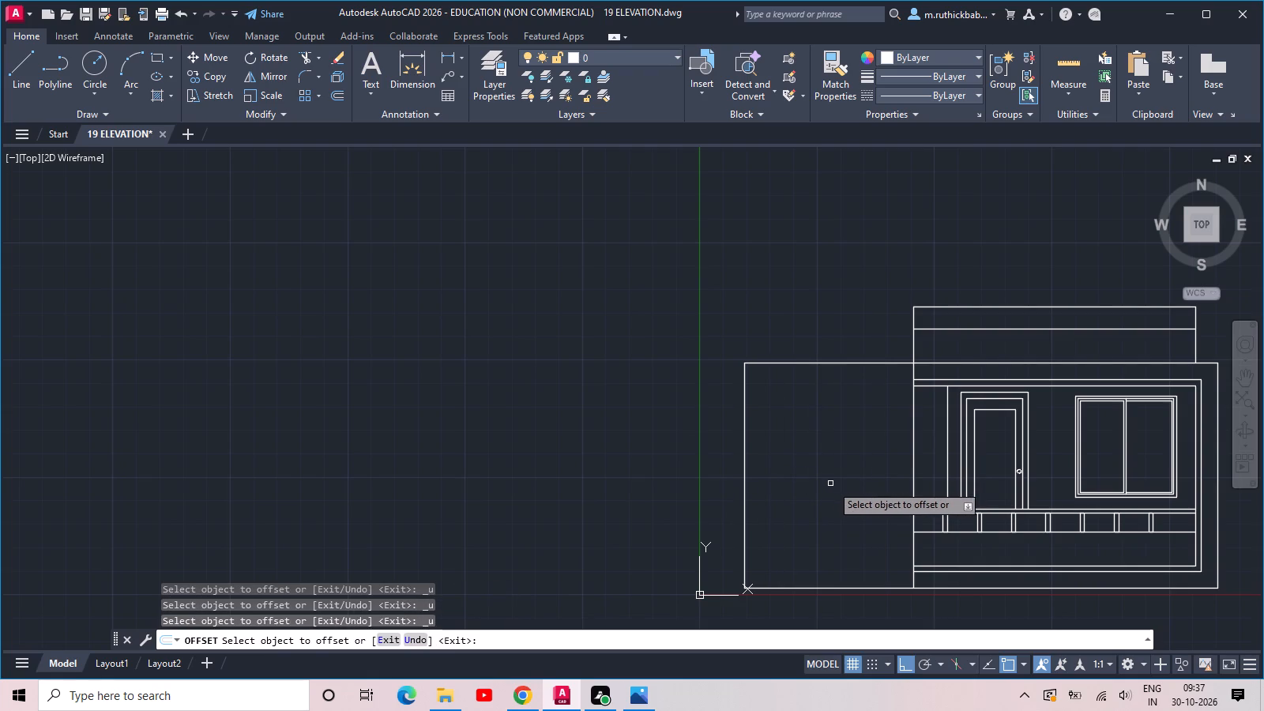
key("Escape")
Offset the left bay's right side inward once and its outer left edge inward twice in succession, at 24 inches.
key("space")
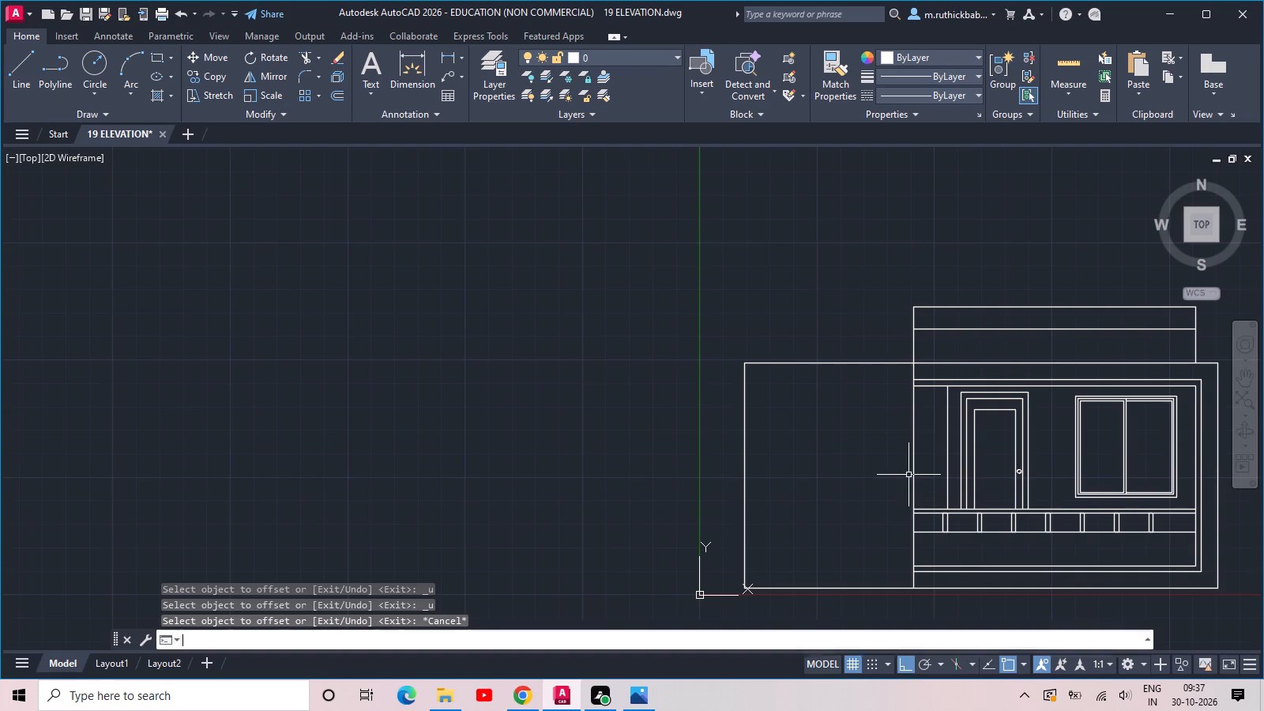
type("24")
key("space")
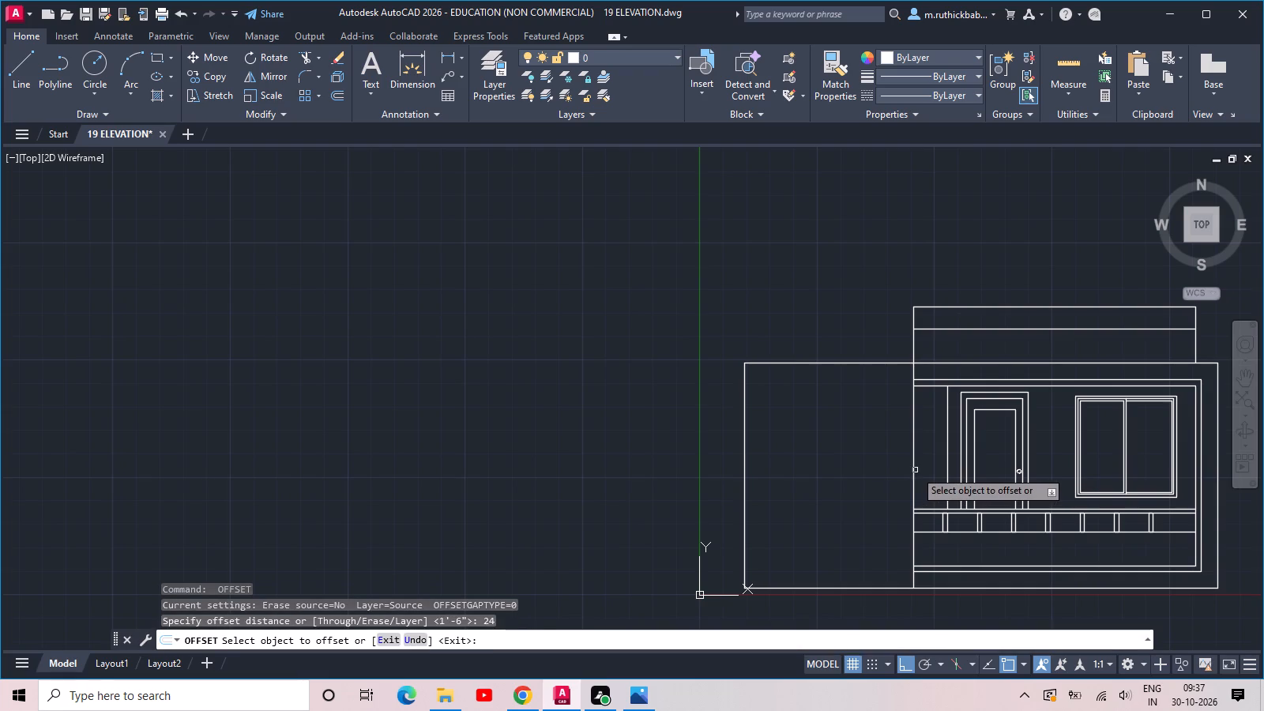
left_click(912, 471)
left_click(853, 480)
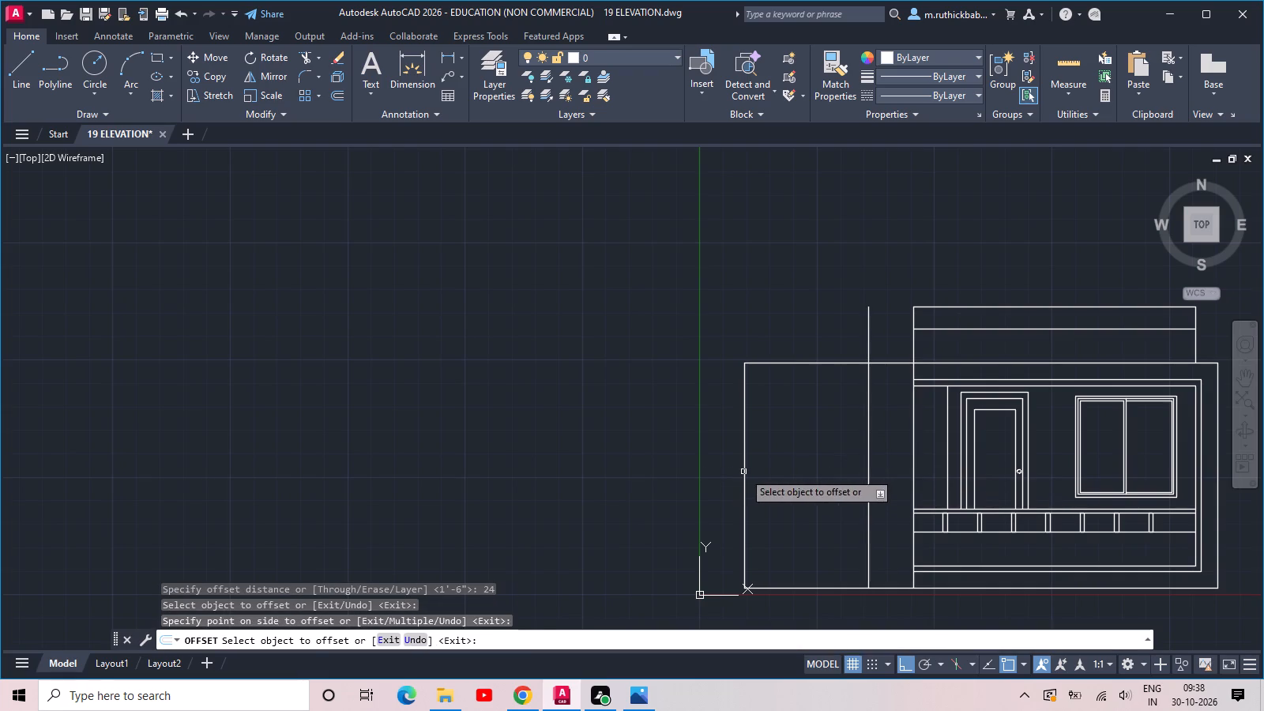
left_click(743, 472)
left_click(773, 470)
left_click(788, 477)
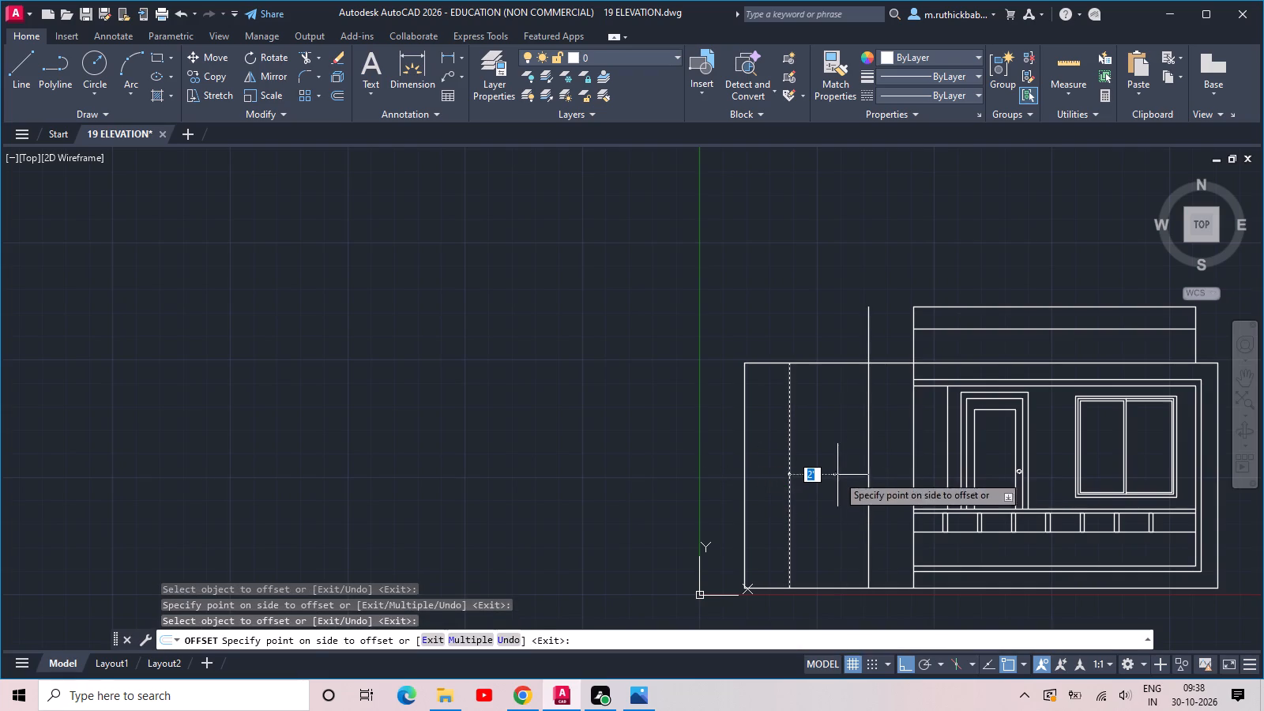
left_click(848, 471)
key("Escape")
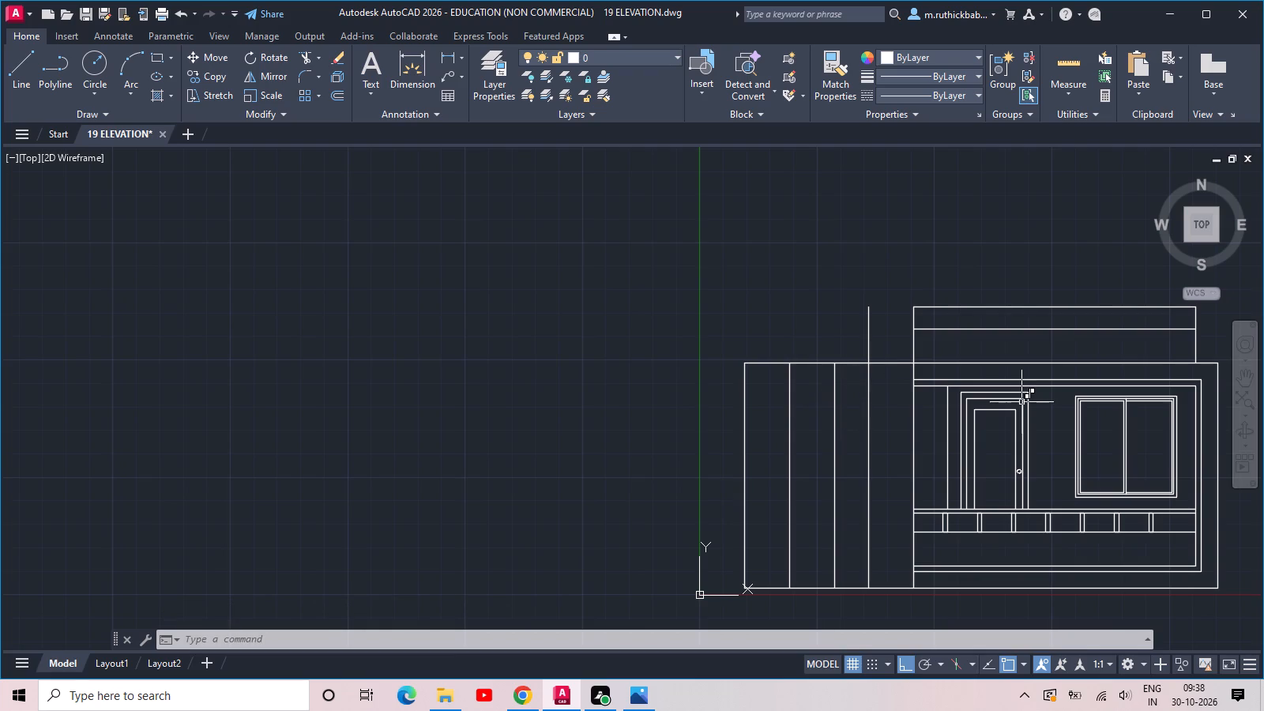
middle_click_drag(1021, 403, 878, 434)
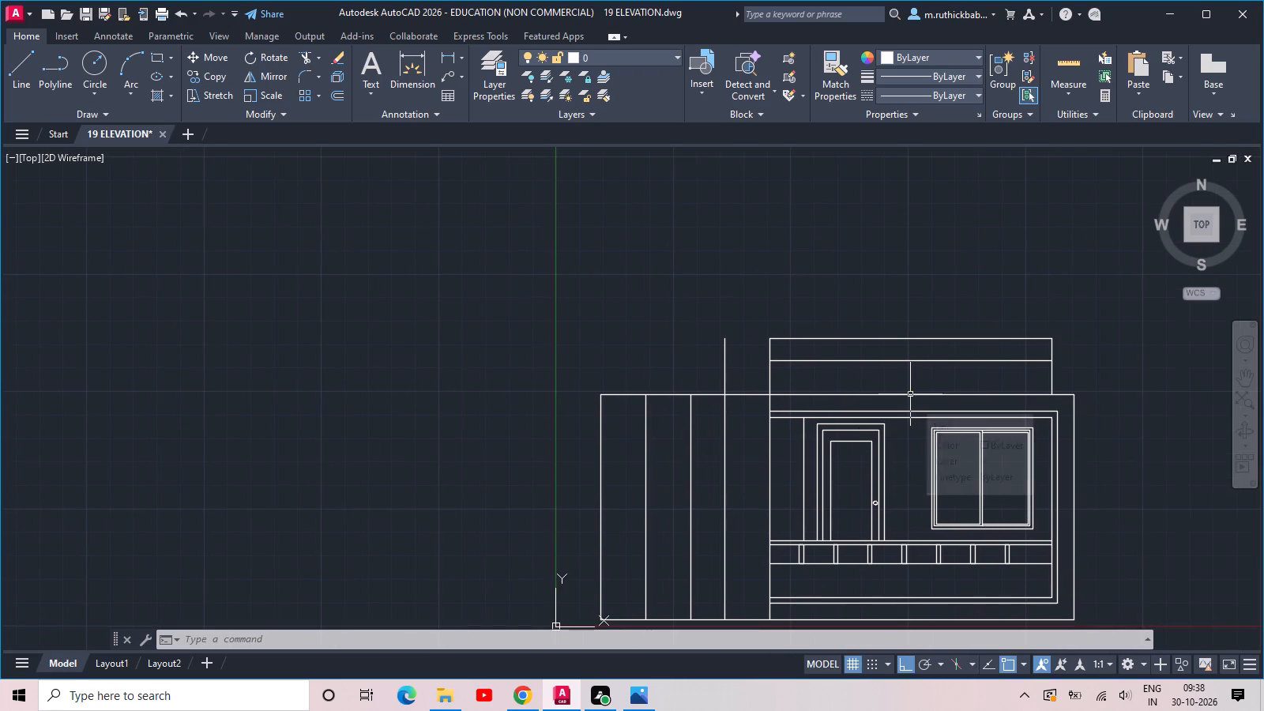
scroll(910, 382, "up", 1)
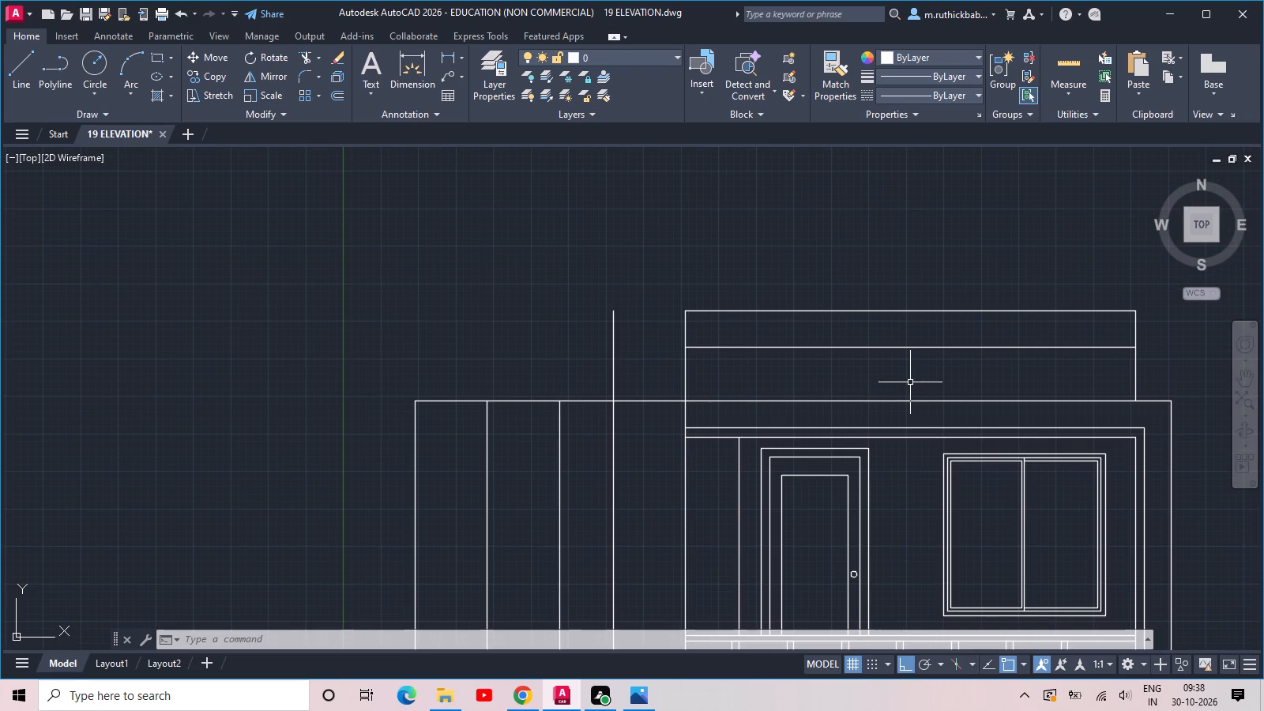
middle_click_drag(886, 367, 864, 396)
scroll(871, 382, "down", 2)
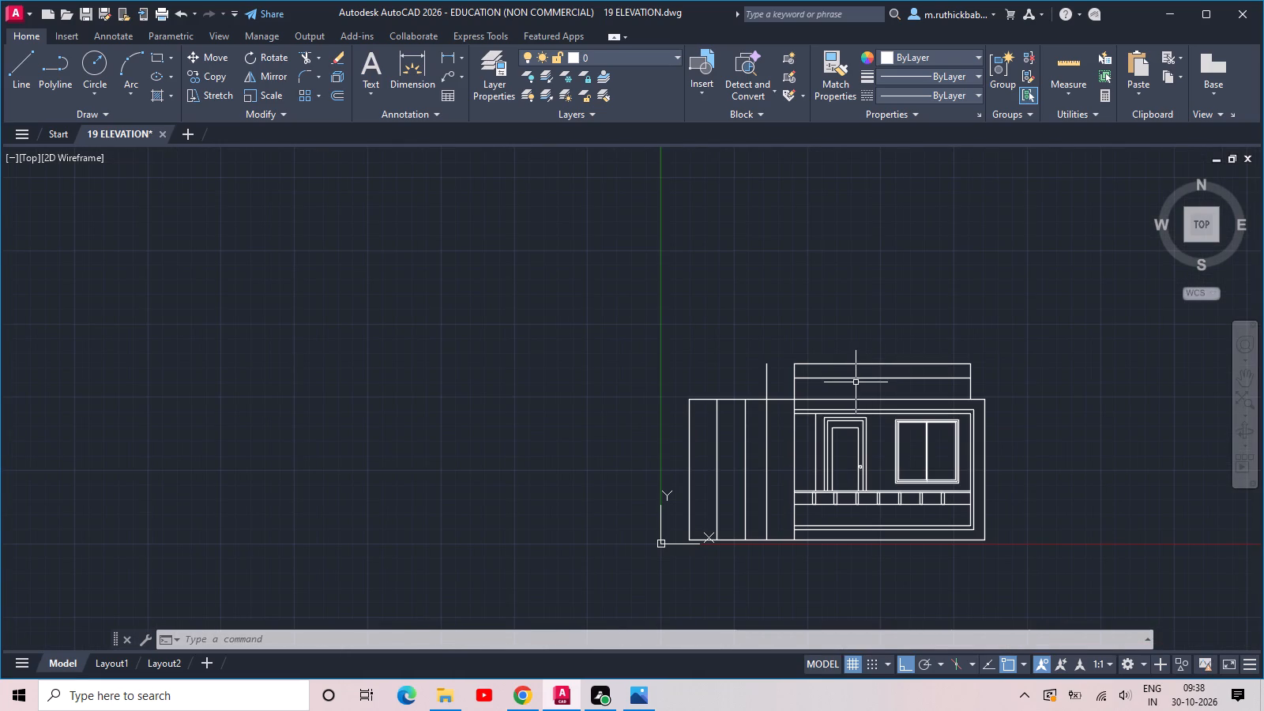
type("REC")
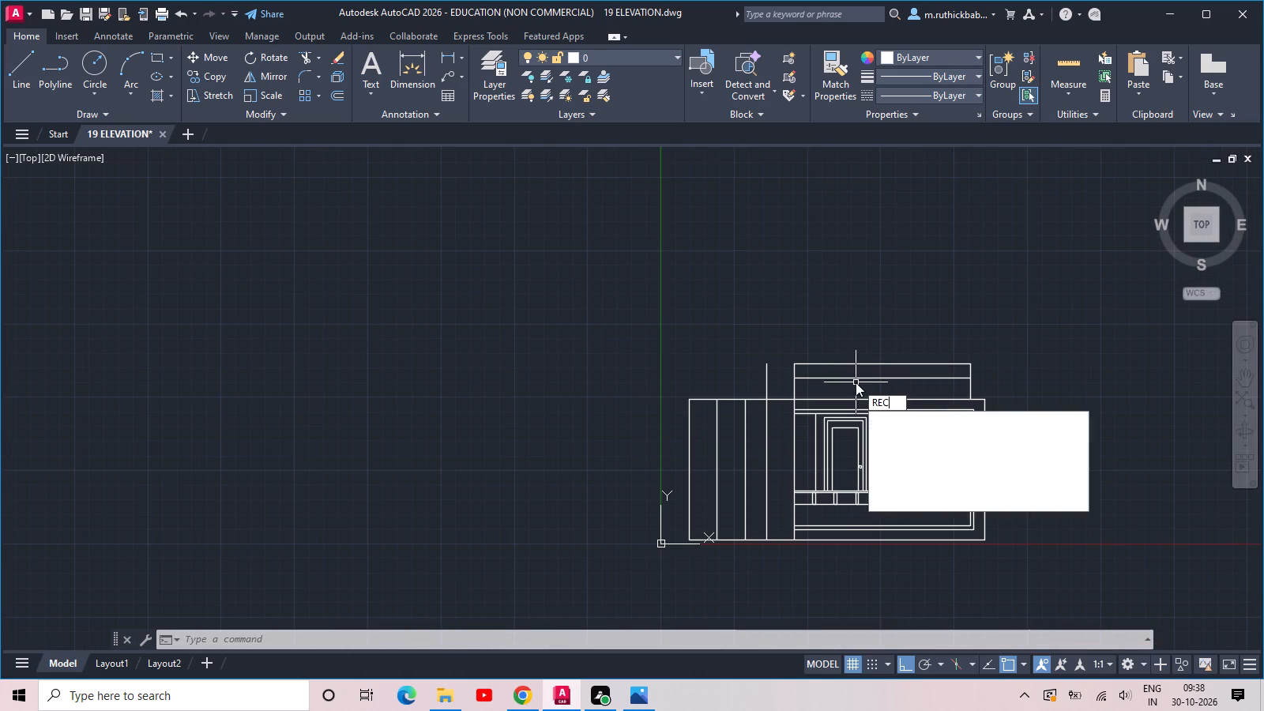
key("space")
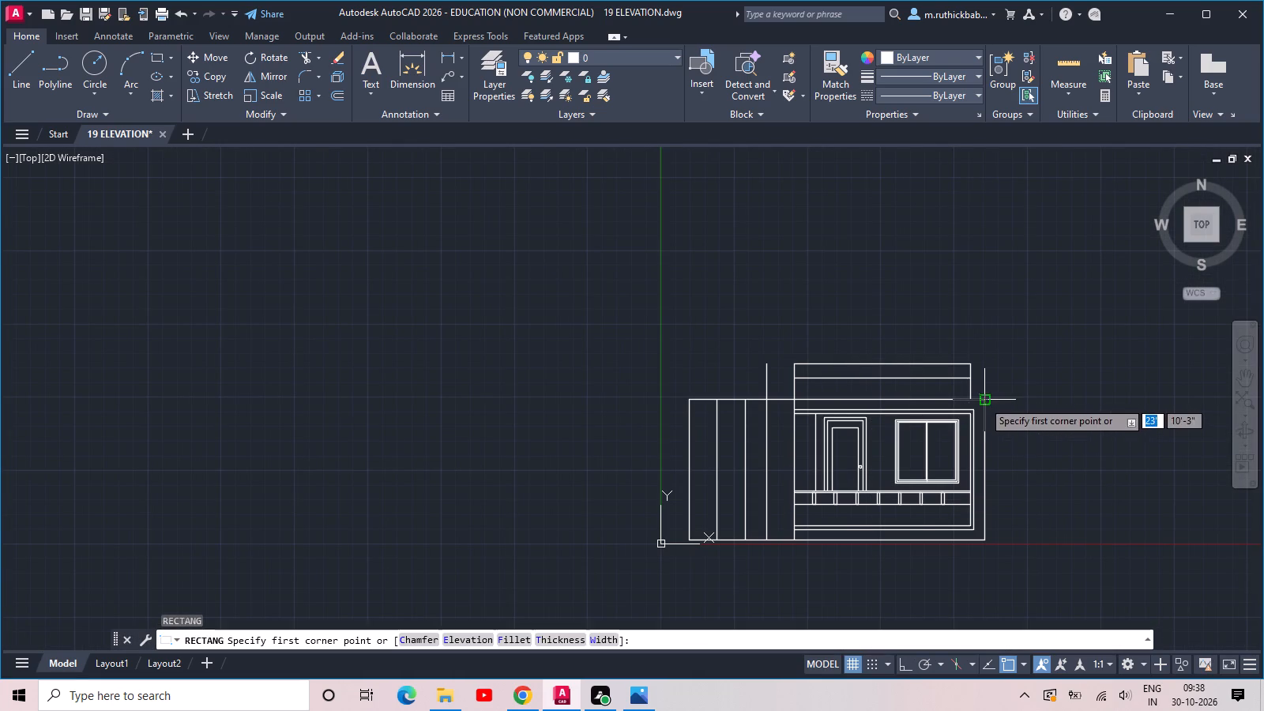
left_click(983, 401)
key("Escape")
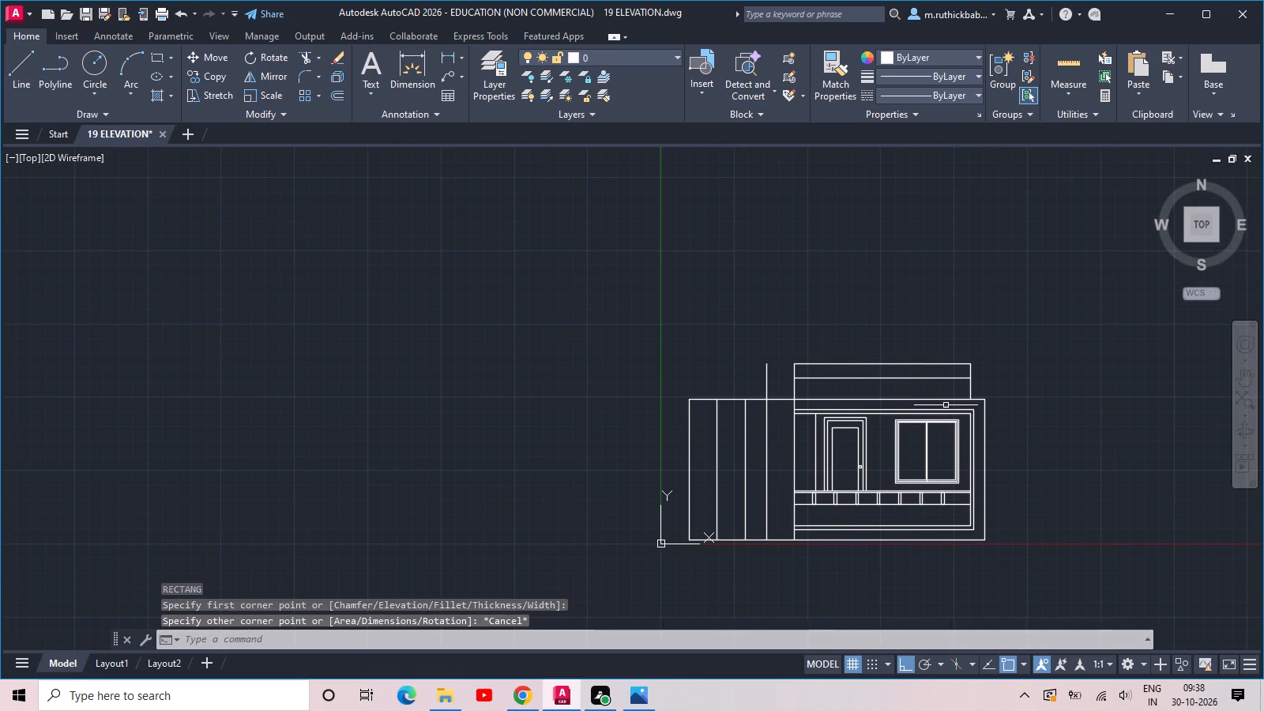
Draw a 20' wide by 10' high rectangle above the building, starting at the upper band's lower-right corner and extending left.
key("space")
left_click(970, 401)
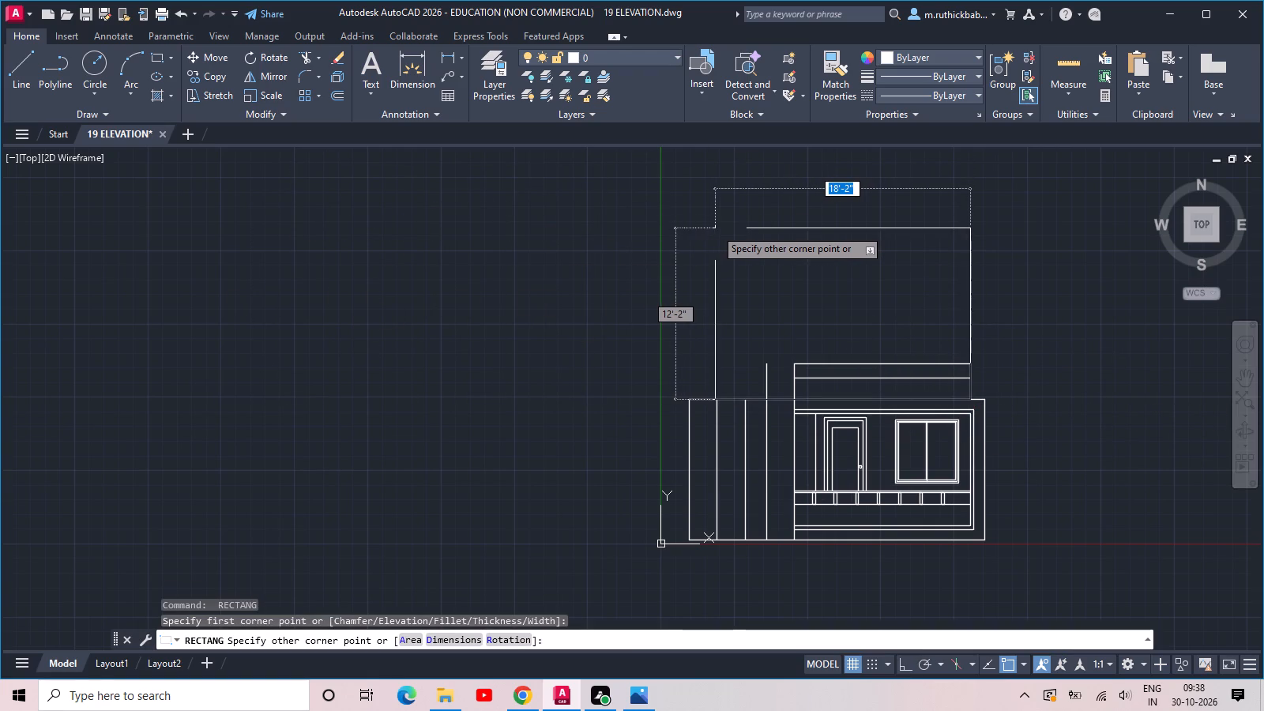
type("20'")
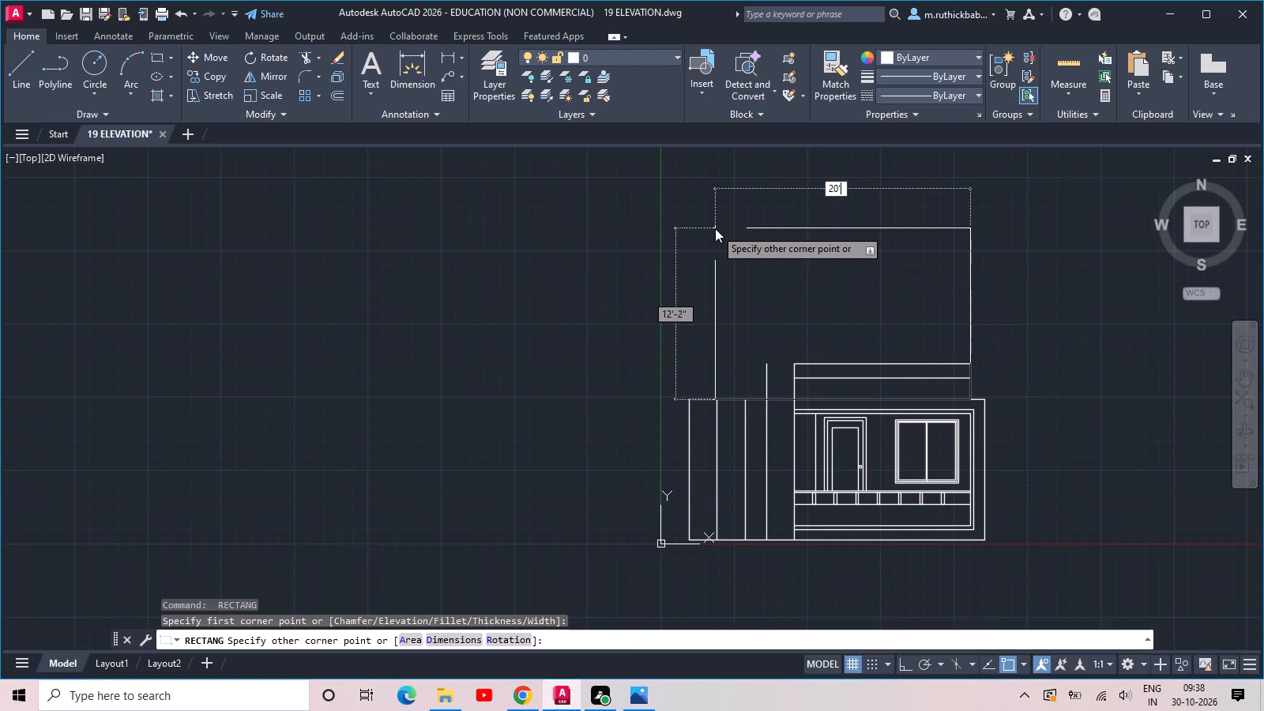
key("Tab")
key("1")
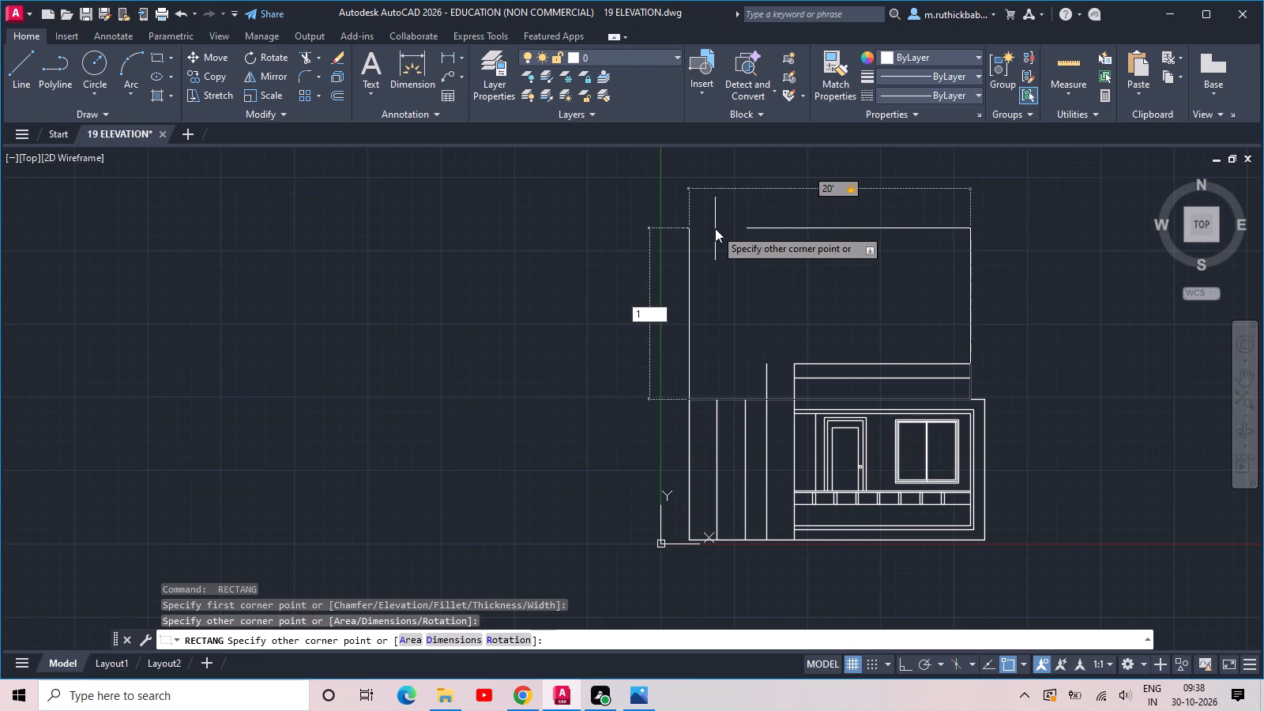
type("0'")
key("Return")
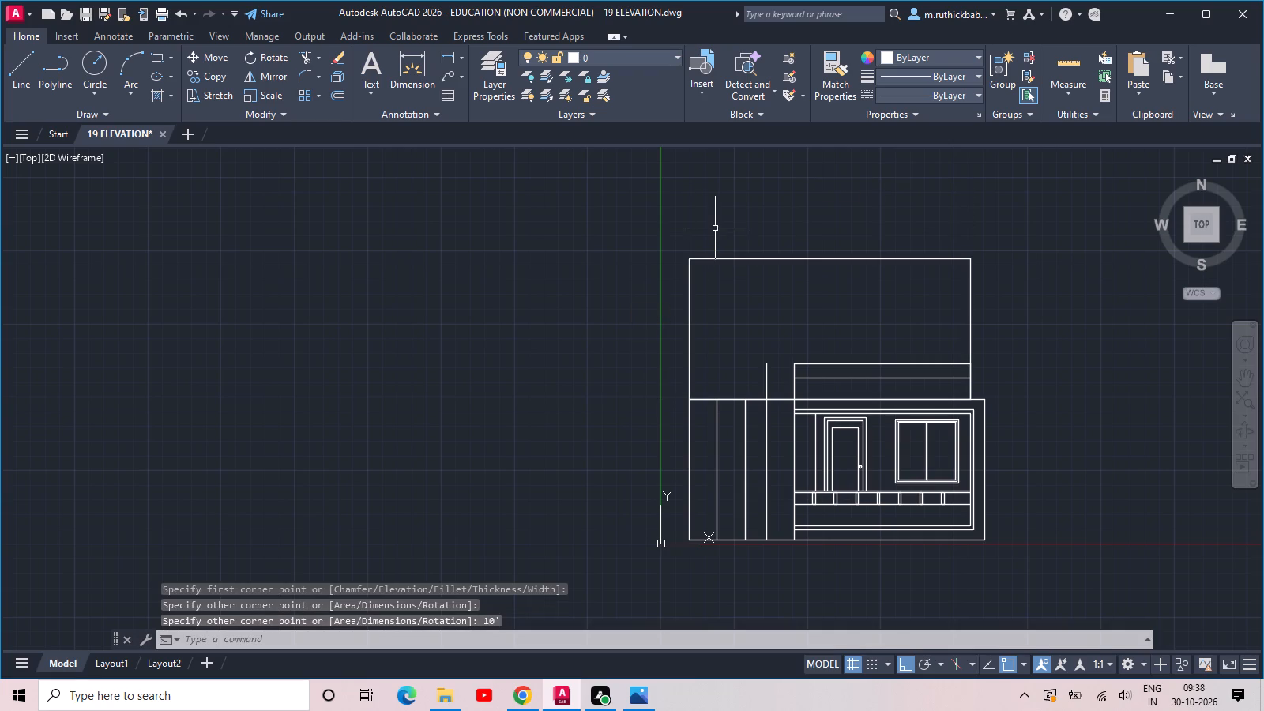
Explode the new 20' by 10' rectangle and erase its bottom edge.
scroll(717, 371, "up", 3)
scroll(705, 498, "up", 2)
scroll(614, 374, "up", 2)
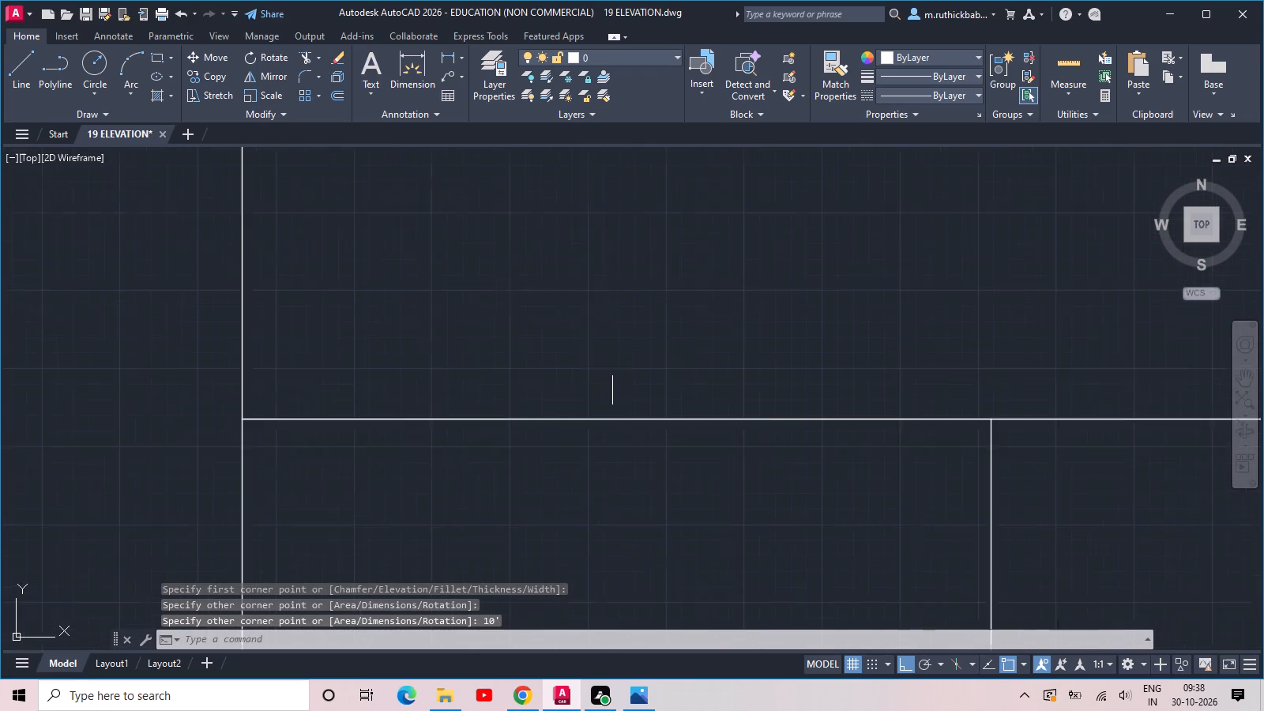
scroll(612, 373, "up", 1)
scroll(610, 373, "down", 5)
scroll(586, 293, "down", 3)
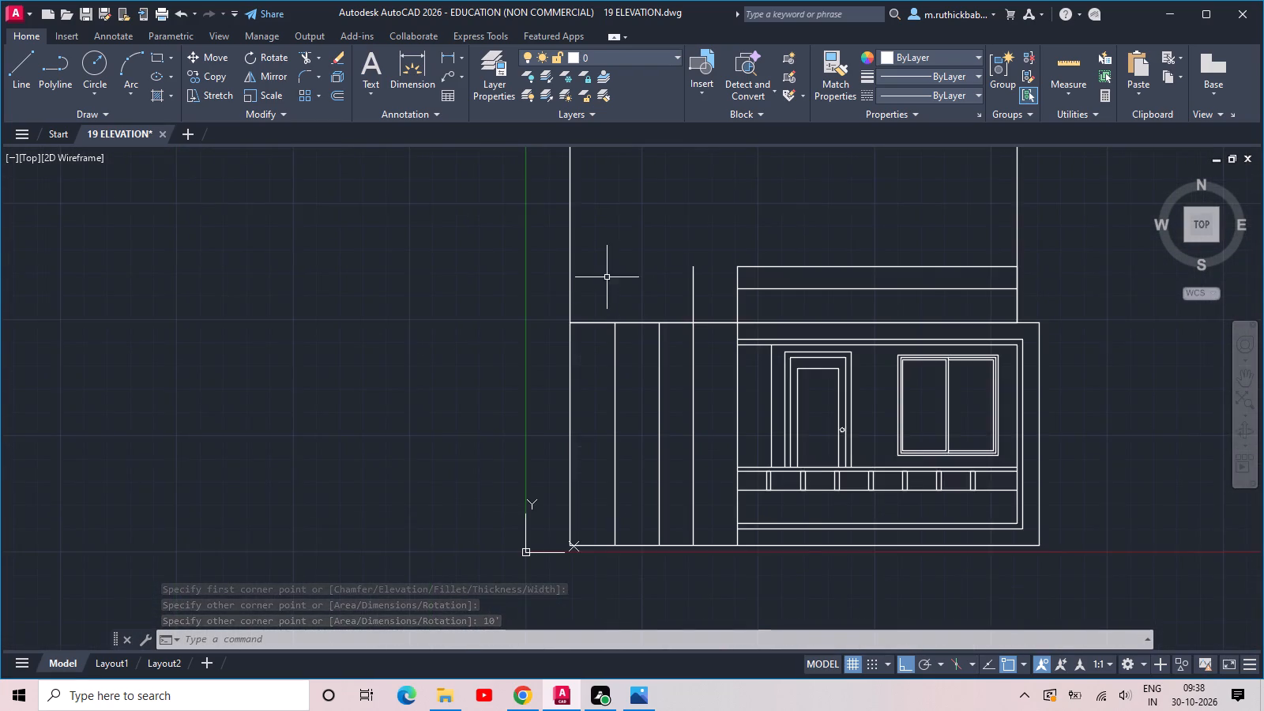
middle_click_drag(606, 282, 546, 401)
key("Escape")
left_click_drag(546, 299, 503, 265)
left_click(445, 205)
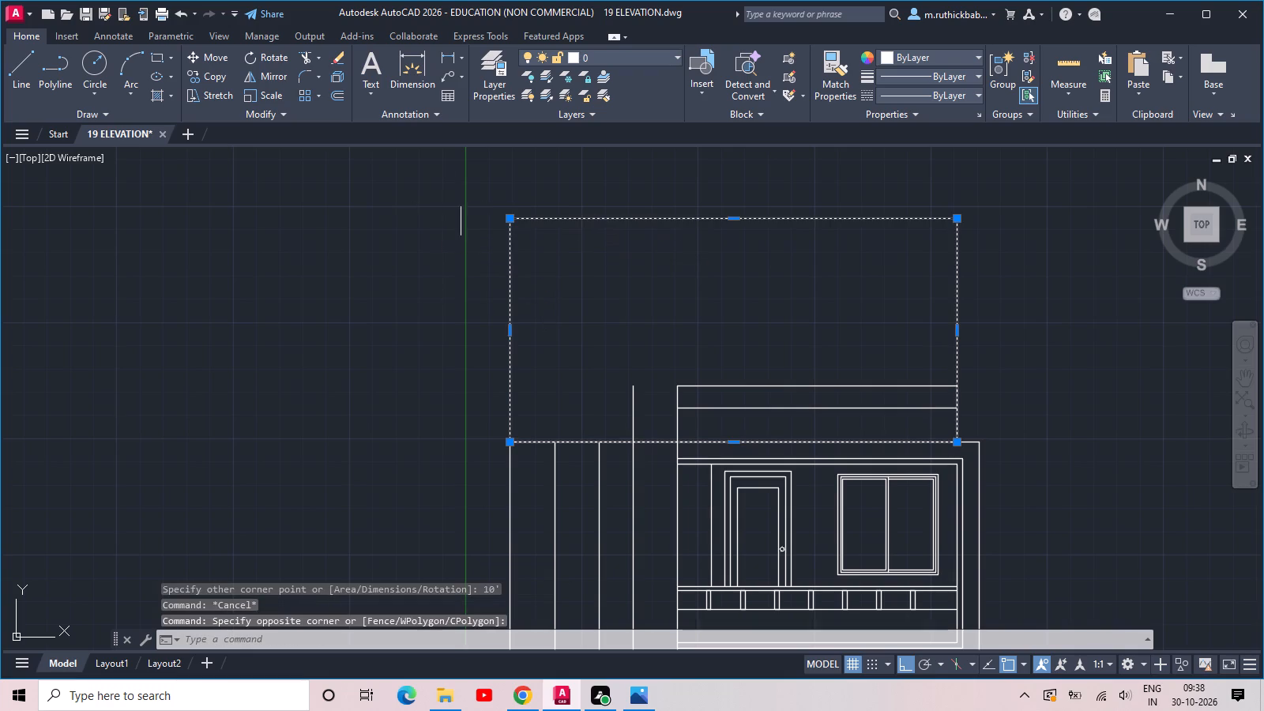
key("x")
key("space")
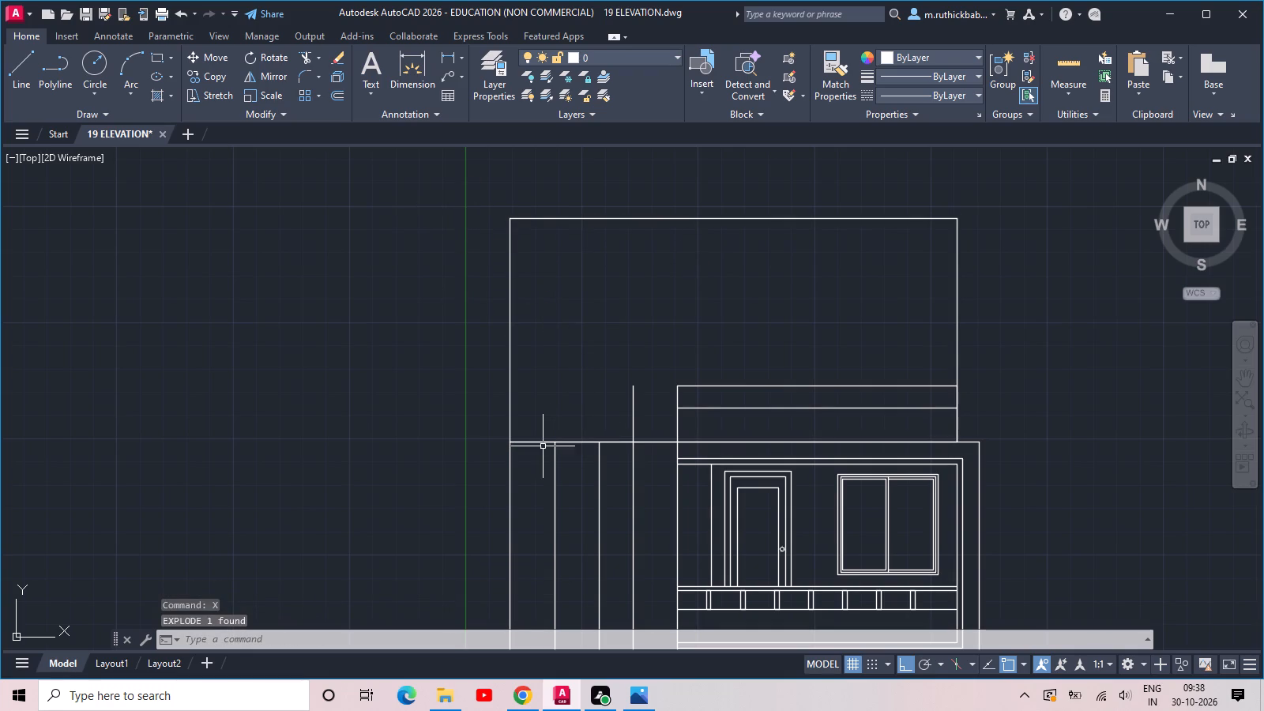
left_click(542, 441)
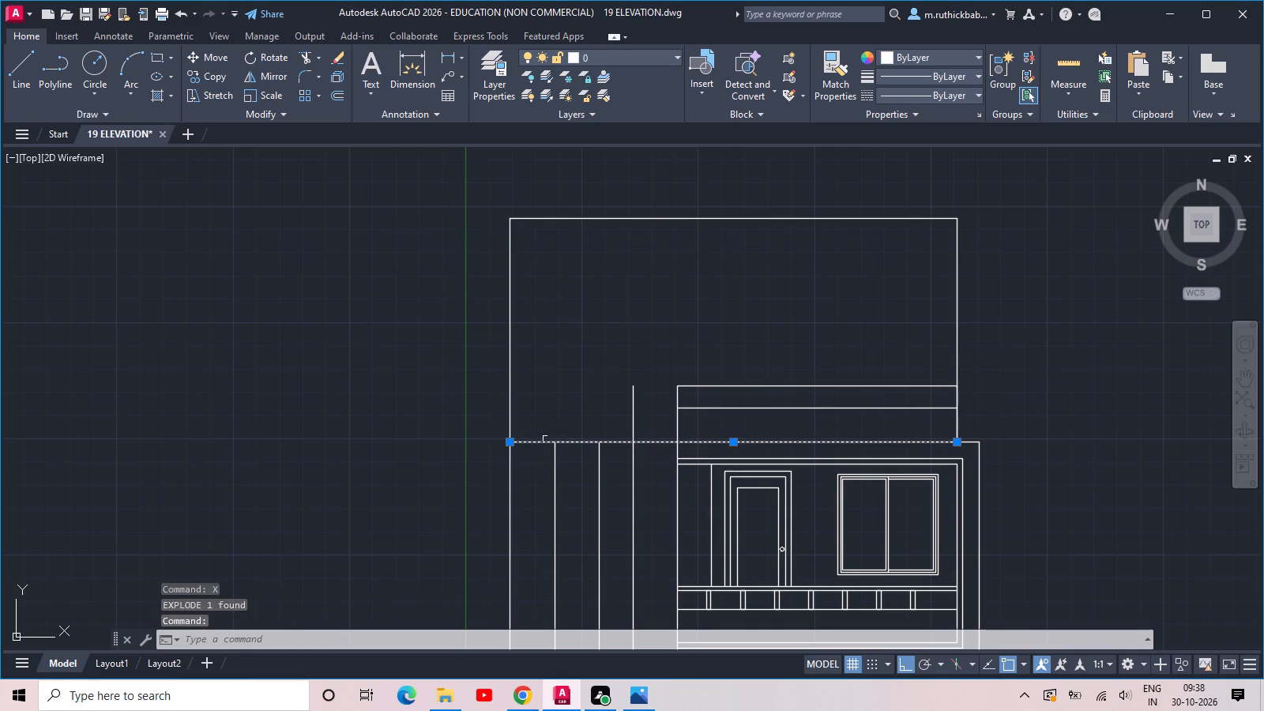
key("Delete")
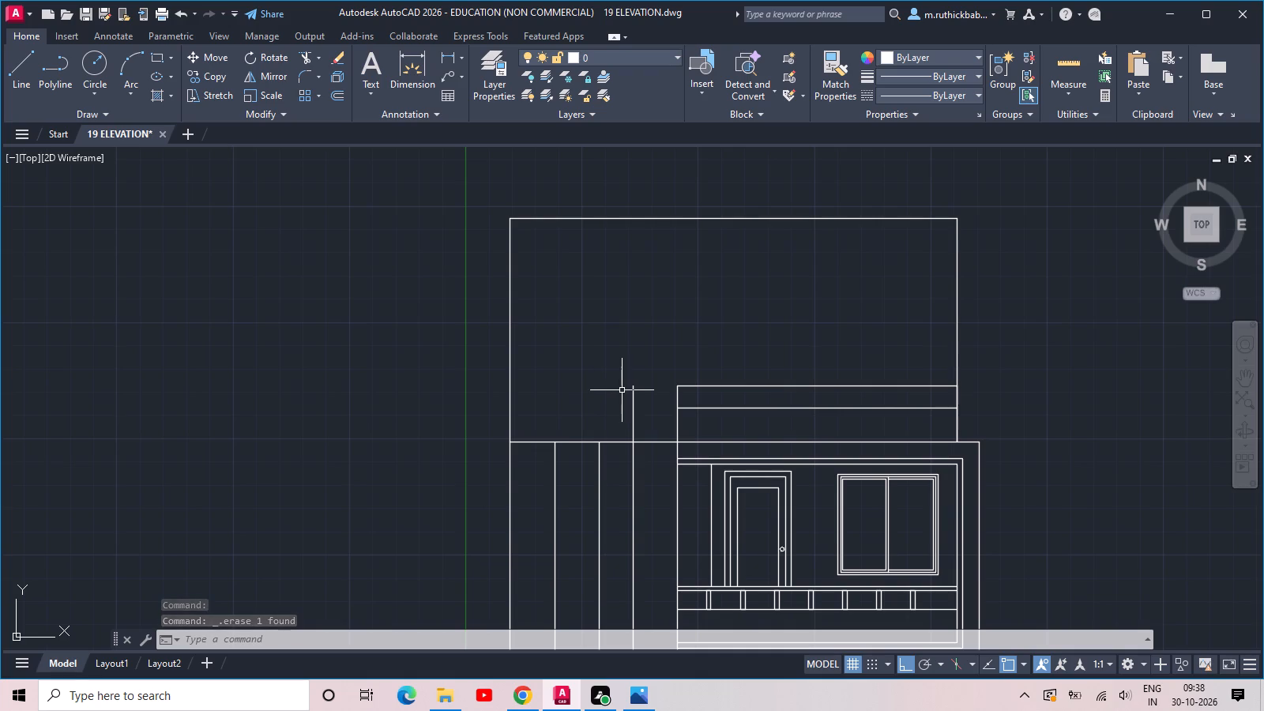
Draw a rectangle about 1' square in the left bay, from the inner frame's bottom line down to the base line.
middle_click_drag(682, 414, 684, 414)
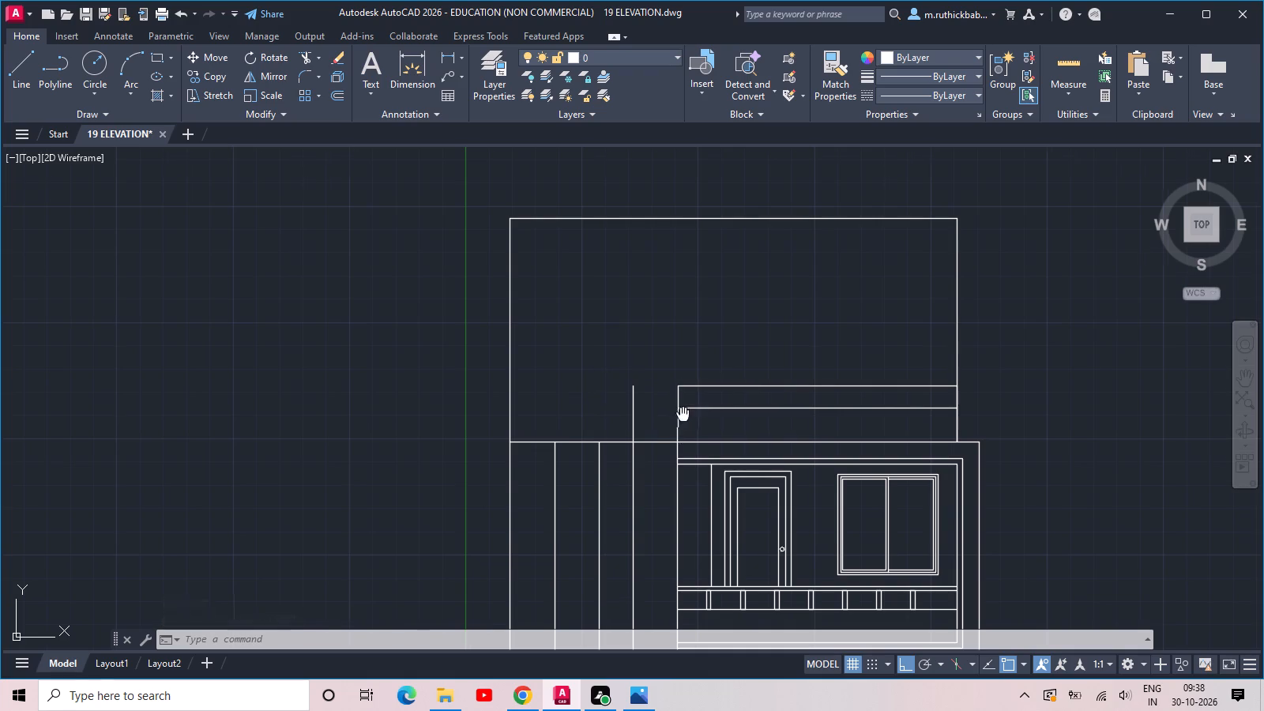
middle_click_drag(684, 414, 706, 280)
scroll(715, 498, "up", 2)
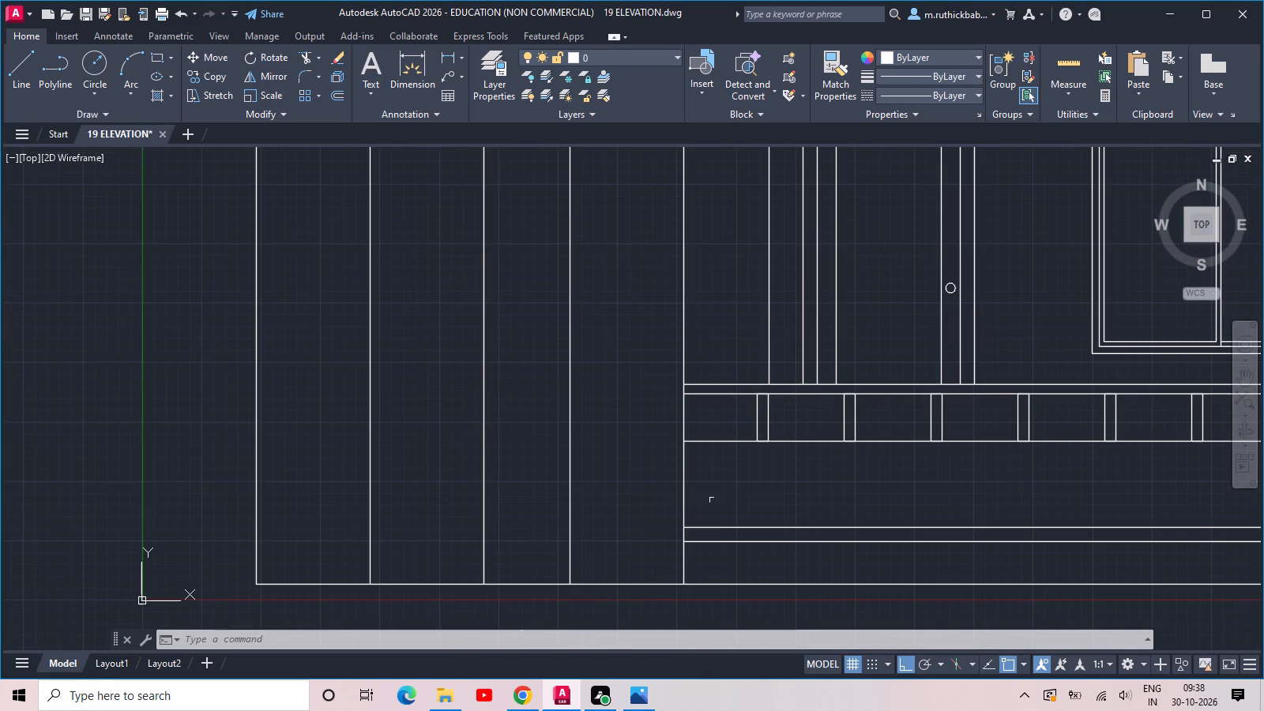
scroll(710, 501, "down", 2)
scroll(698, 517, "up", 2)
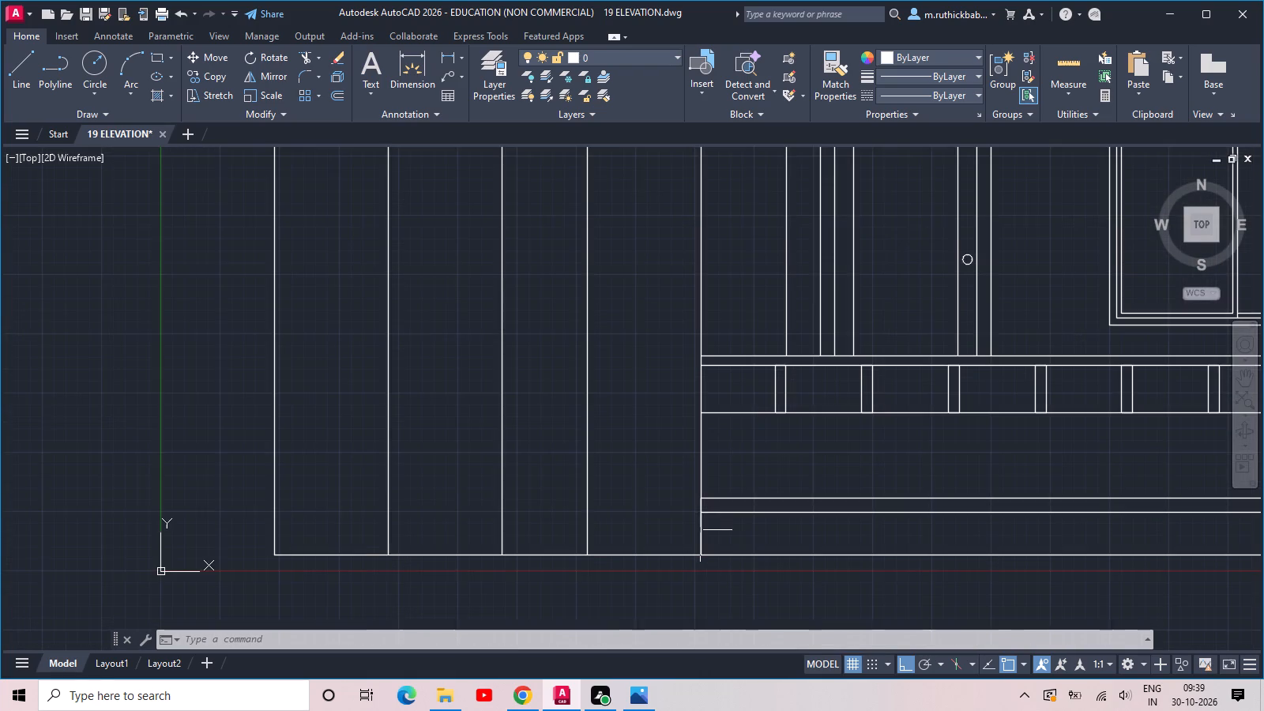
scroll(700, 530, "down", 1)
middle_click_drag(704, 520, 657, 536)
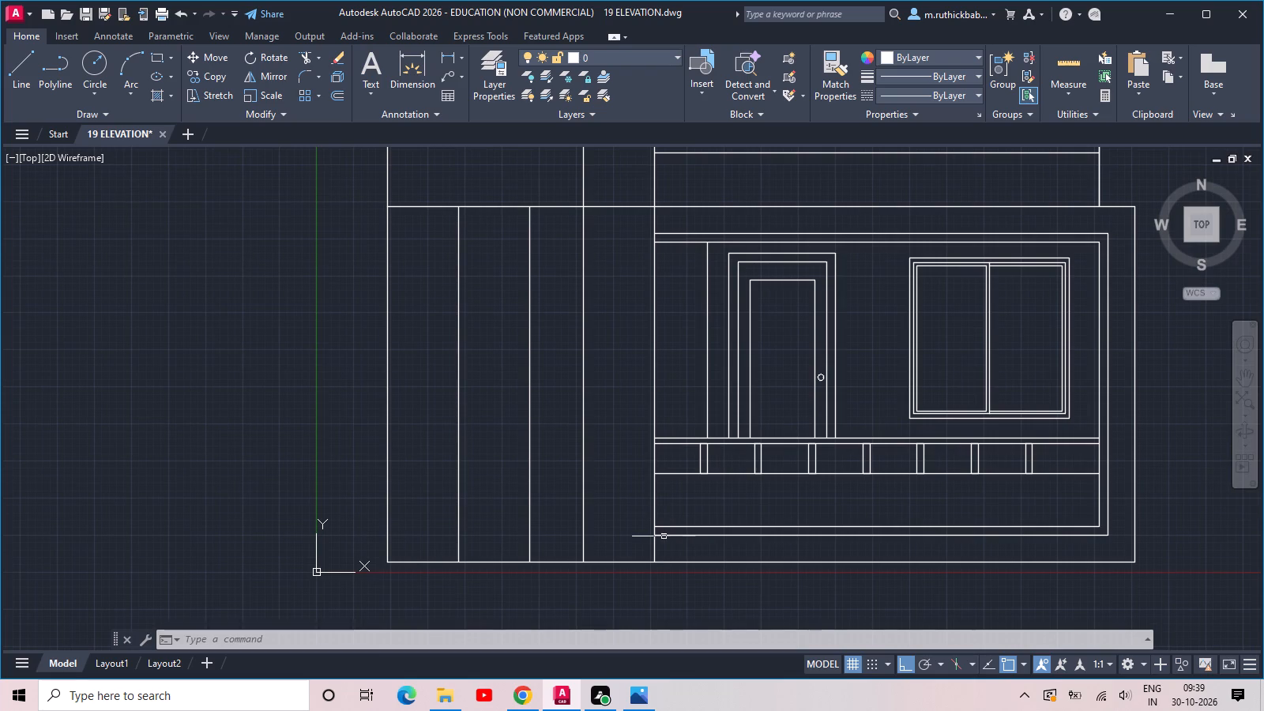
type("RE")
key("c")
key("space")
scroll(660, 536, "up", 3)
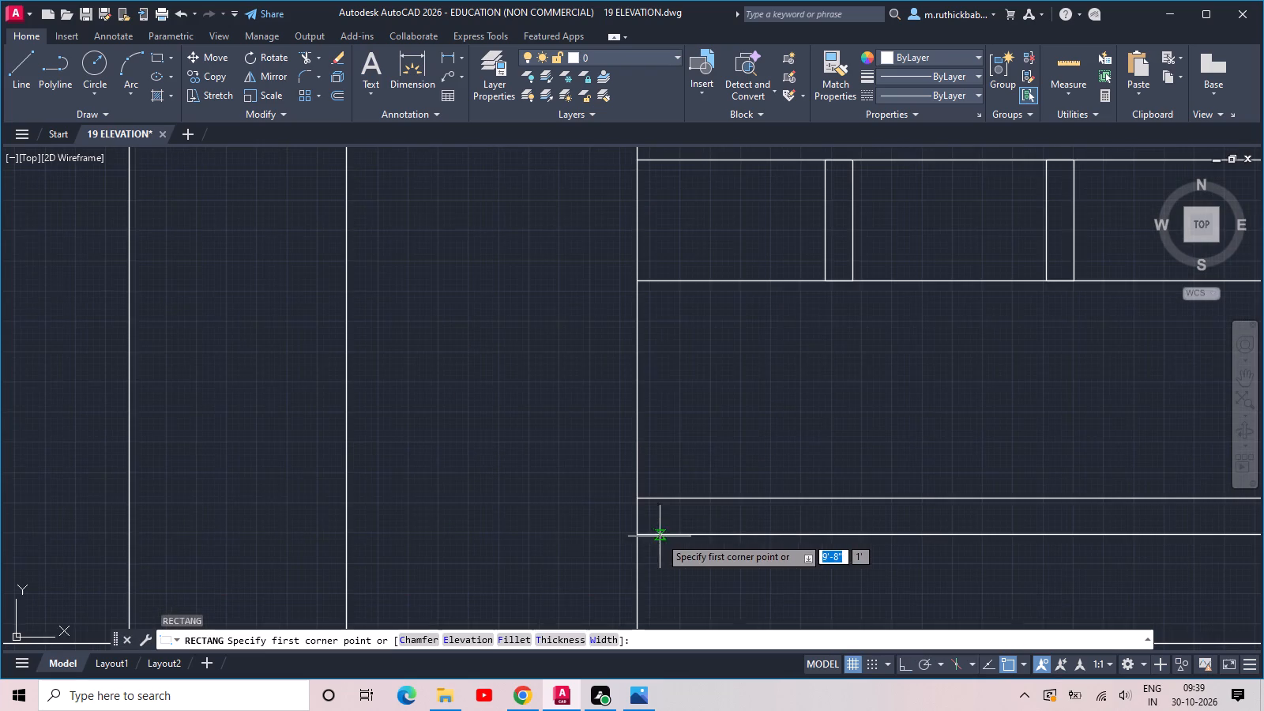
middle_click_drag(655, 519, 645, 383)
left_click(628, 363)
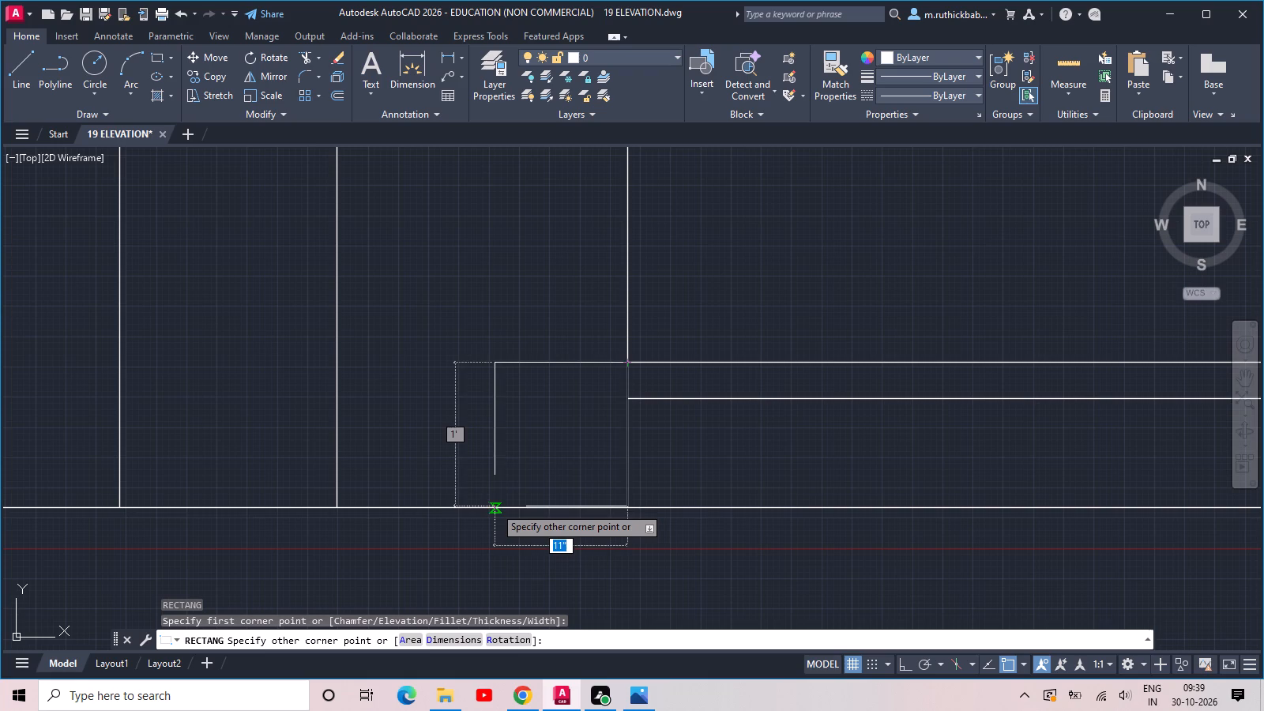
left_click(484, 503)
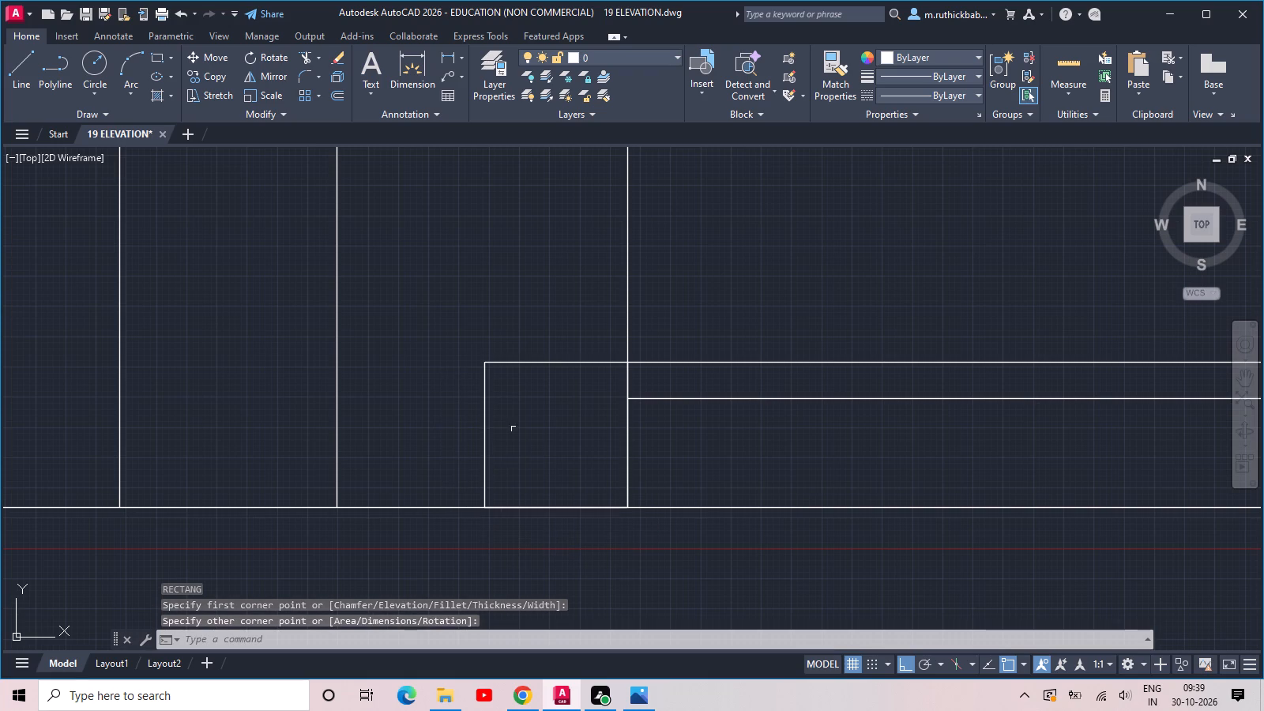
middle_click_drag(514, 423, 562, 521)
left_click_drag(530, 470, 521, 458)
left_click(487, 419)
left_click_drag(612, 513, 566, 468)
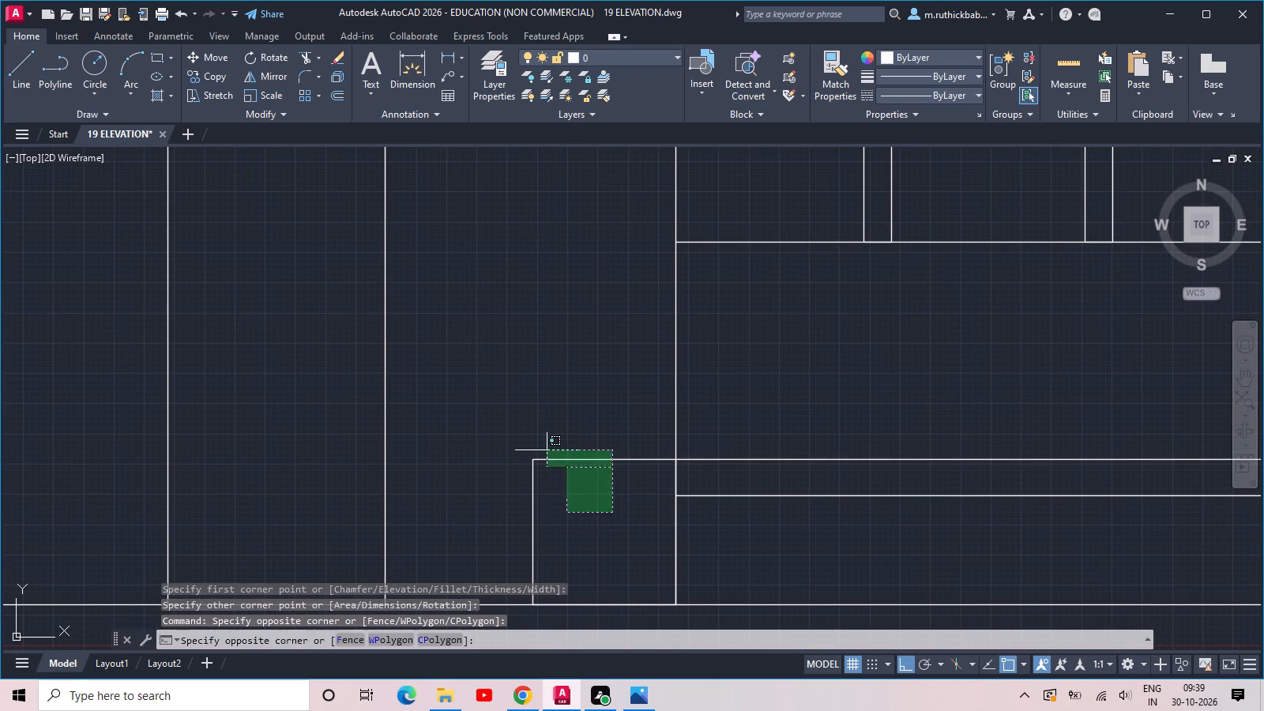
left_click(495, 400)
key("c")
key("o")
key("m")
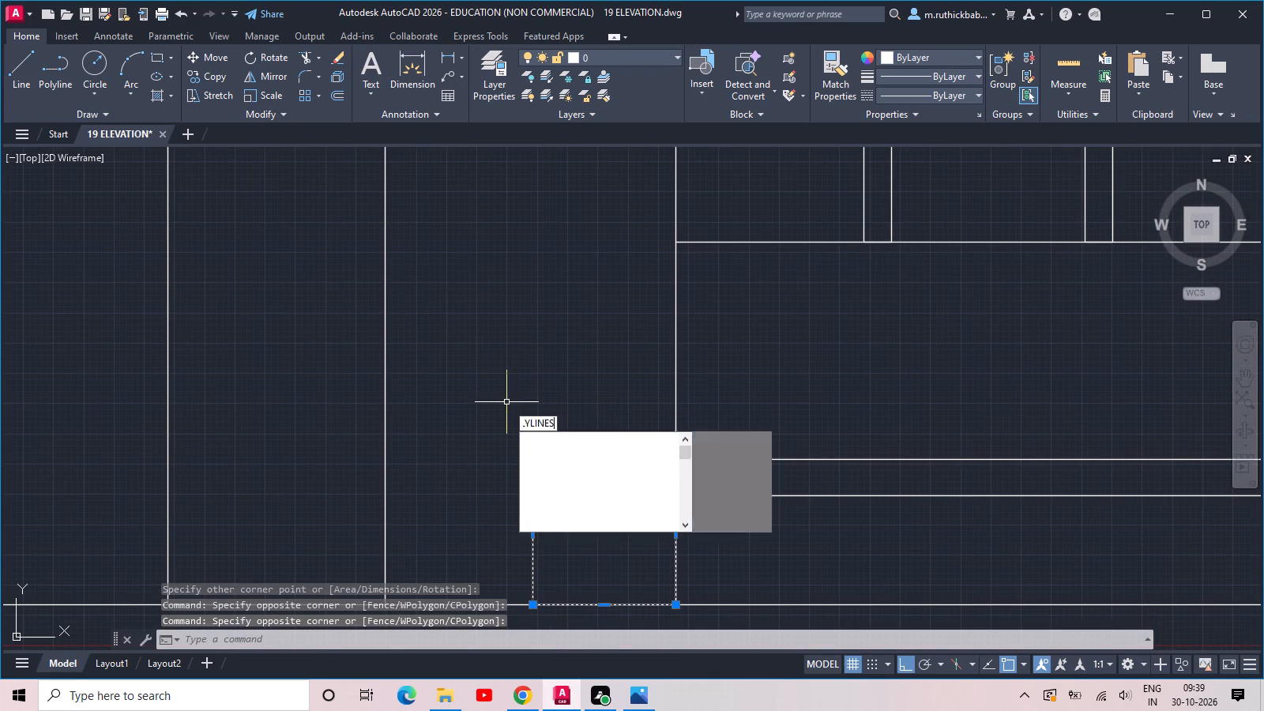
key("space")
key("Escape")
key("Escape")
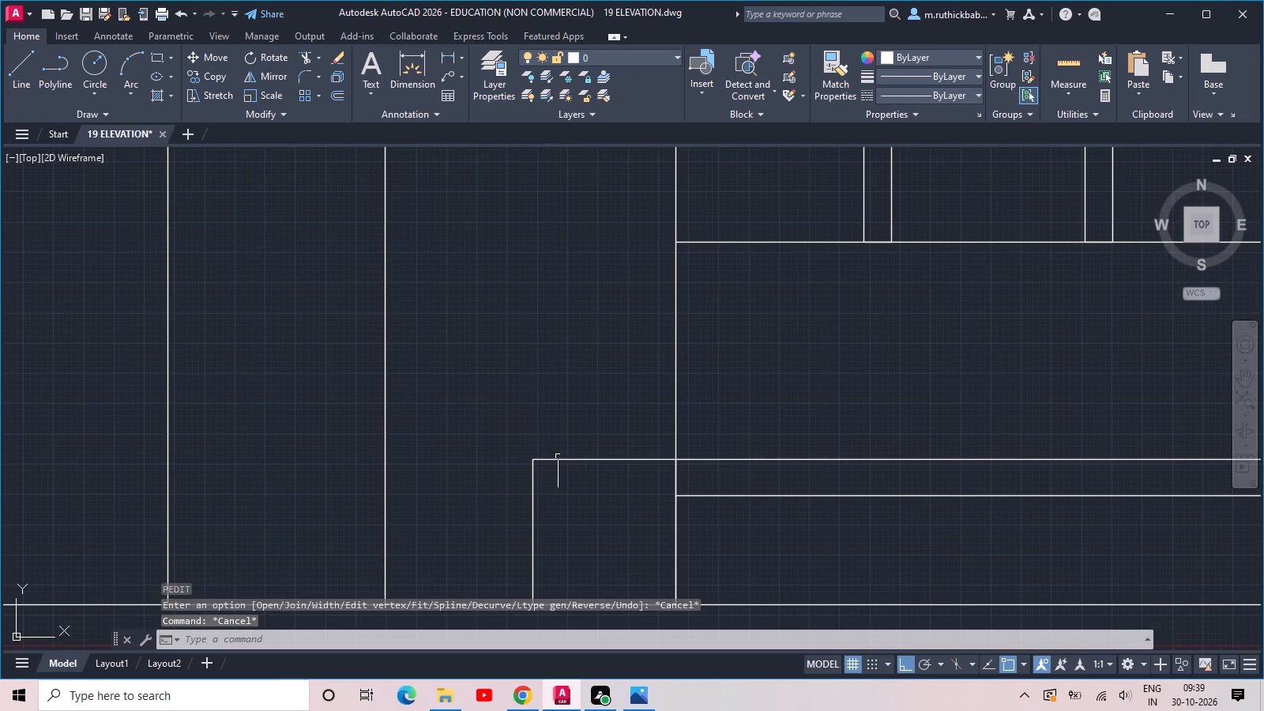
Copy the small square straight up the bay's edge so its lower-right corner meets the left end of the inner frame's top line.
key("c")
key("o")
key("space")
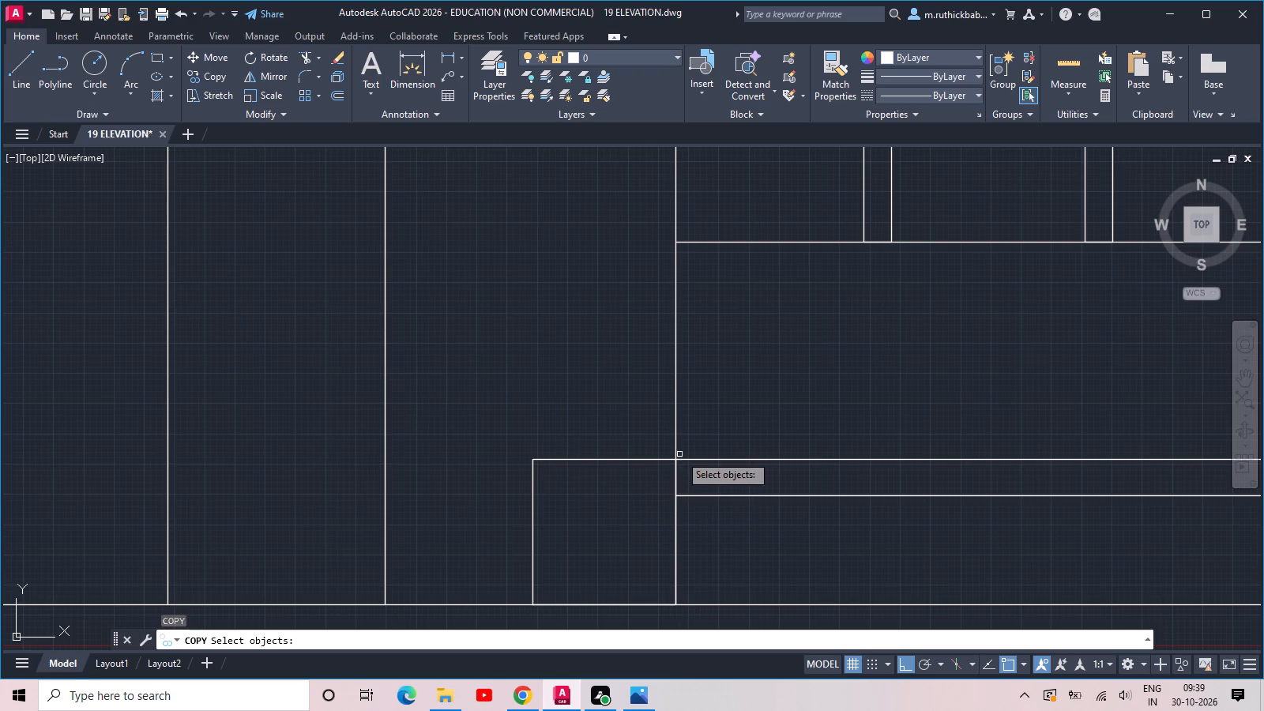
left_click_drag(668, 482, 653, 476)
left_click(600, 436)
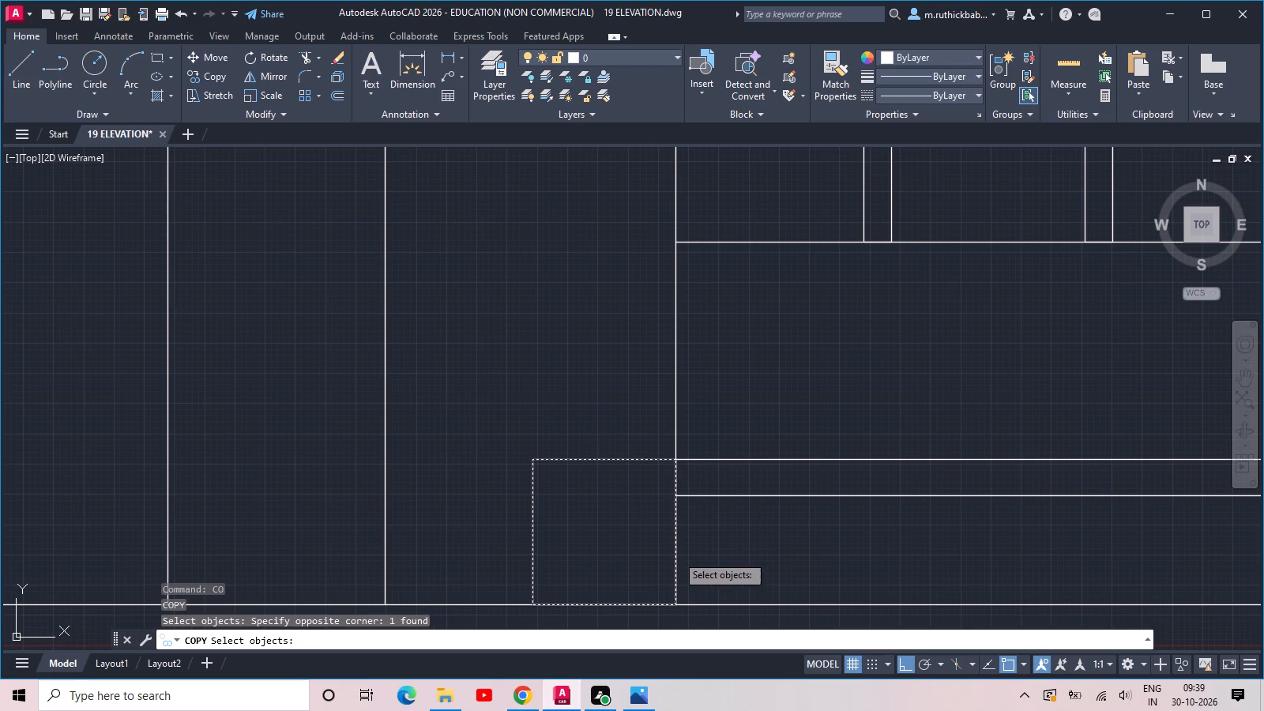
key("space")
left_click(675, 609)
scroll(679, 415, "down", 5)
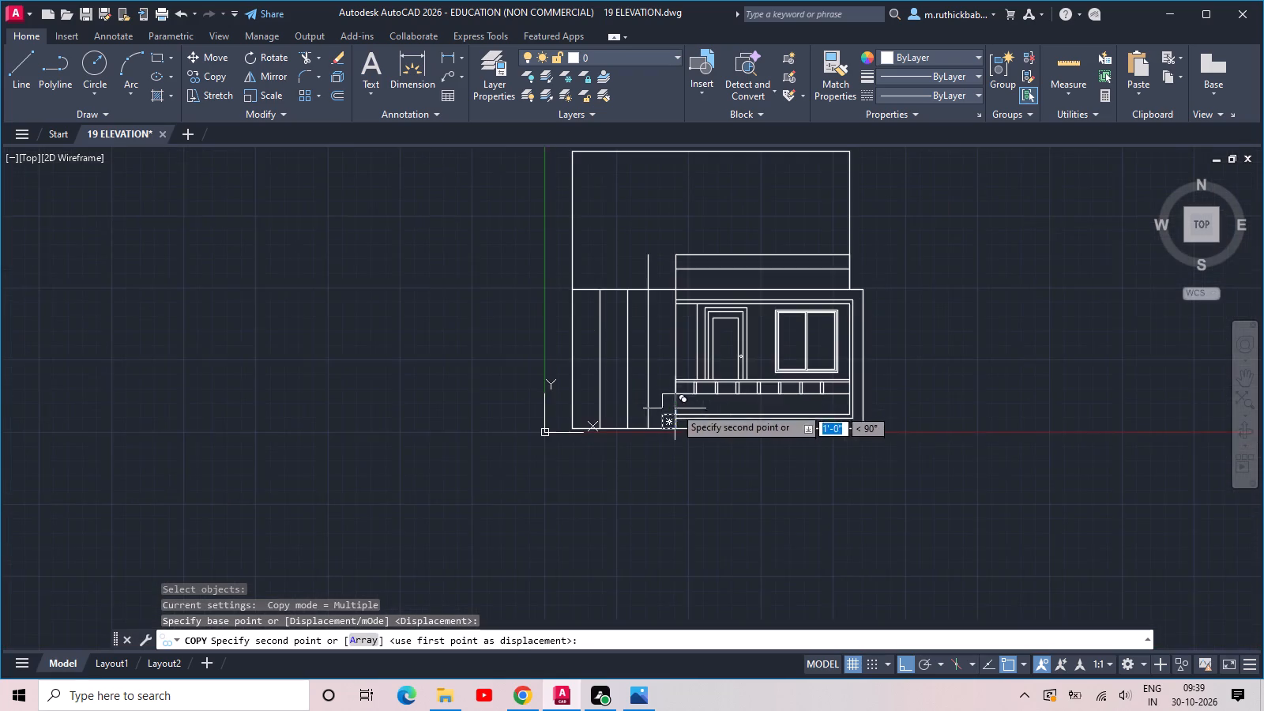
middle_click_drag(680, 404, 668, 509)
scroll(676, 429, "up", 5)
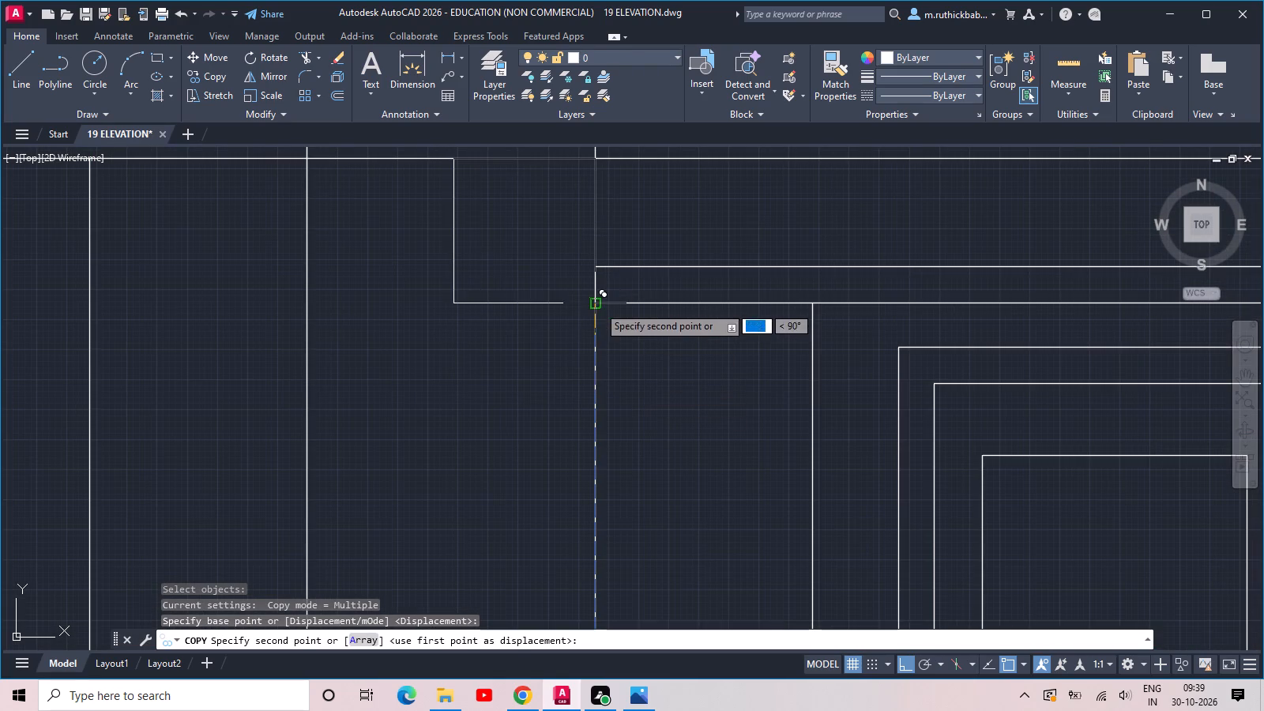
left_click(596, 307)
scroll(596, 326, "down", 5)
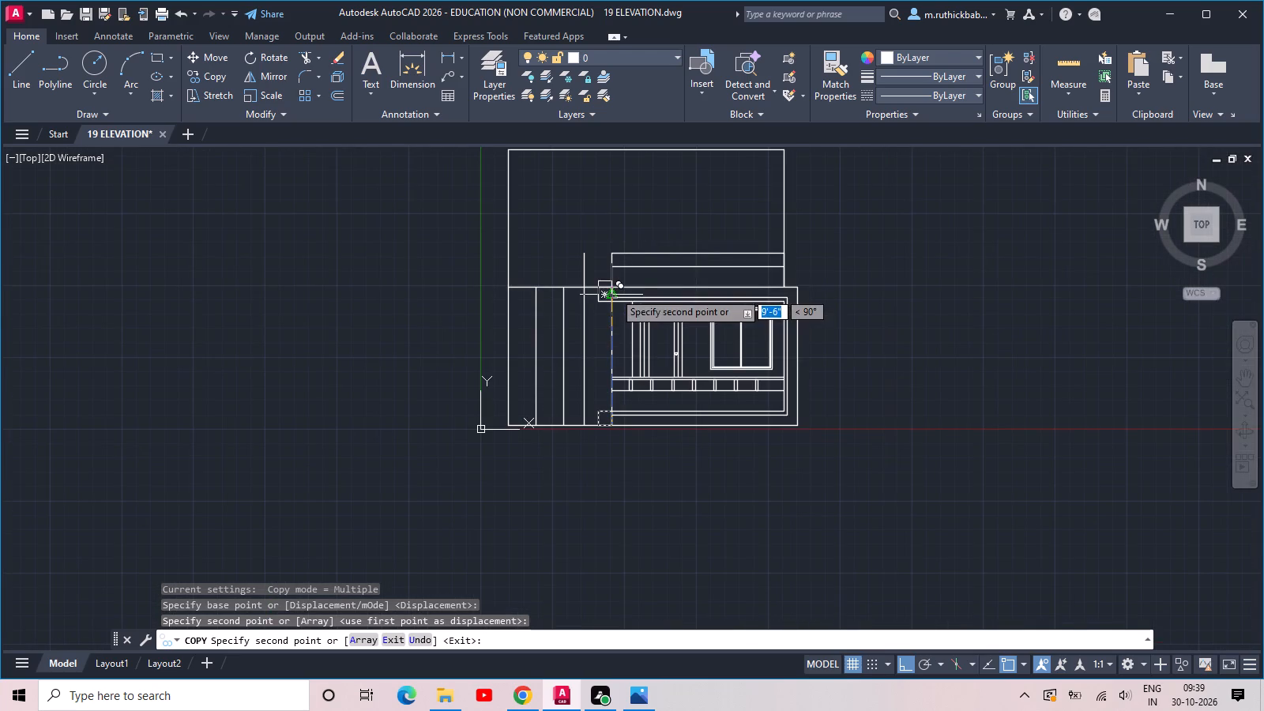
scroll(608, 256, "up", 2)
key("Escape")
Trim the vertical edges between the upper small square and the frame's top band so the two areas join.
scroll(638, 367, "up", 2)
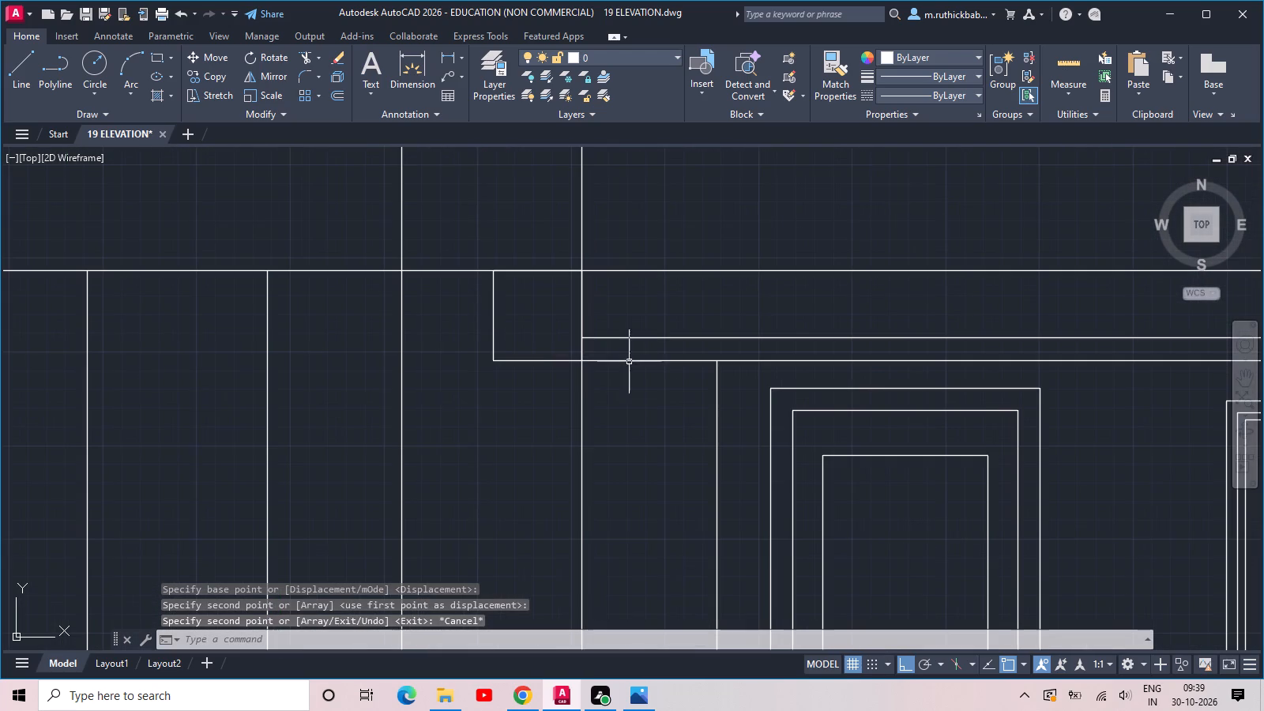
key("t")
key("r")
key("space")
key("space")
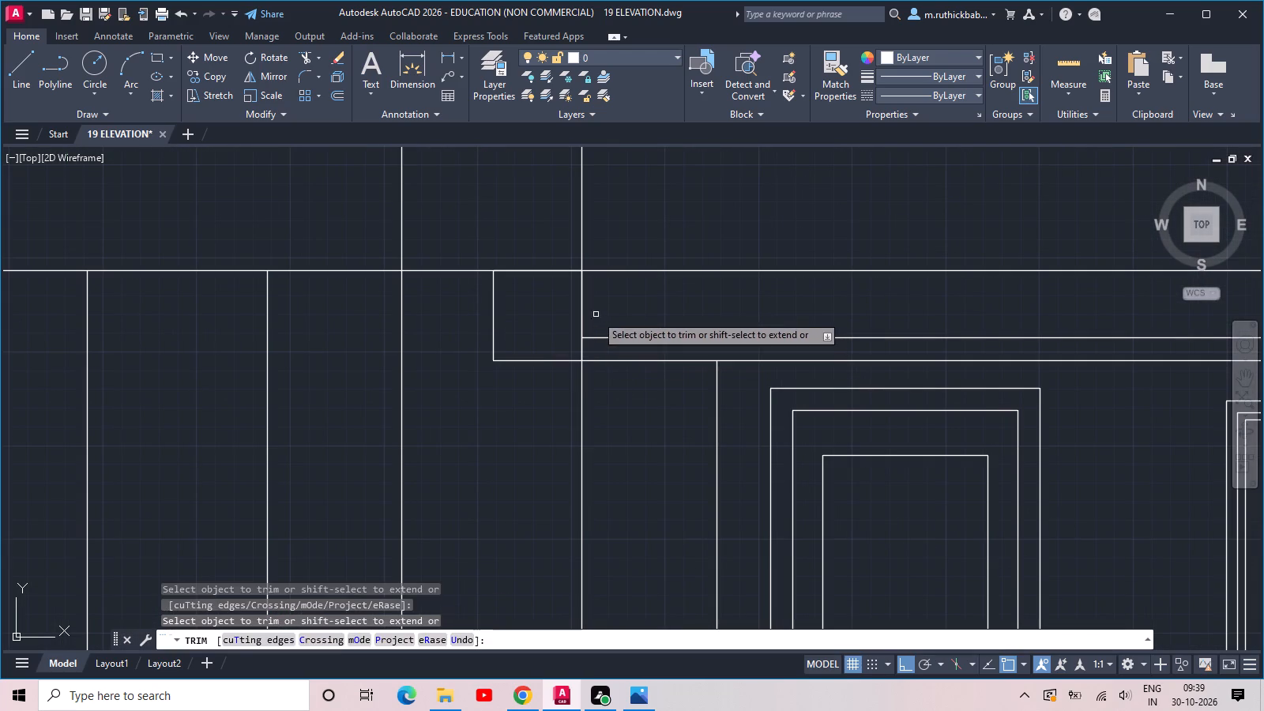
left_click(596, 314)
left_click(547, 313)
left_click(570, 348)
left_click(632, 352)
Trim the vertical edges between the lower small square and the frame's bottom band so the two areas join.
scroll(630, 358, "down", 4)
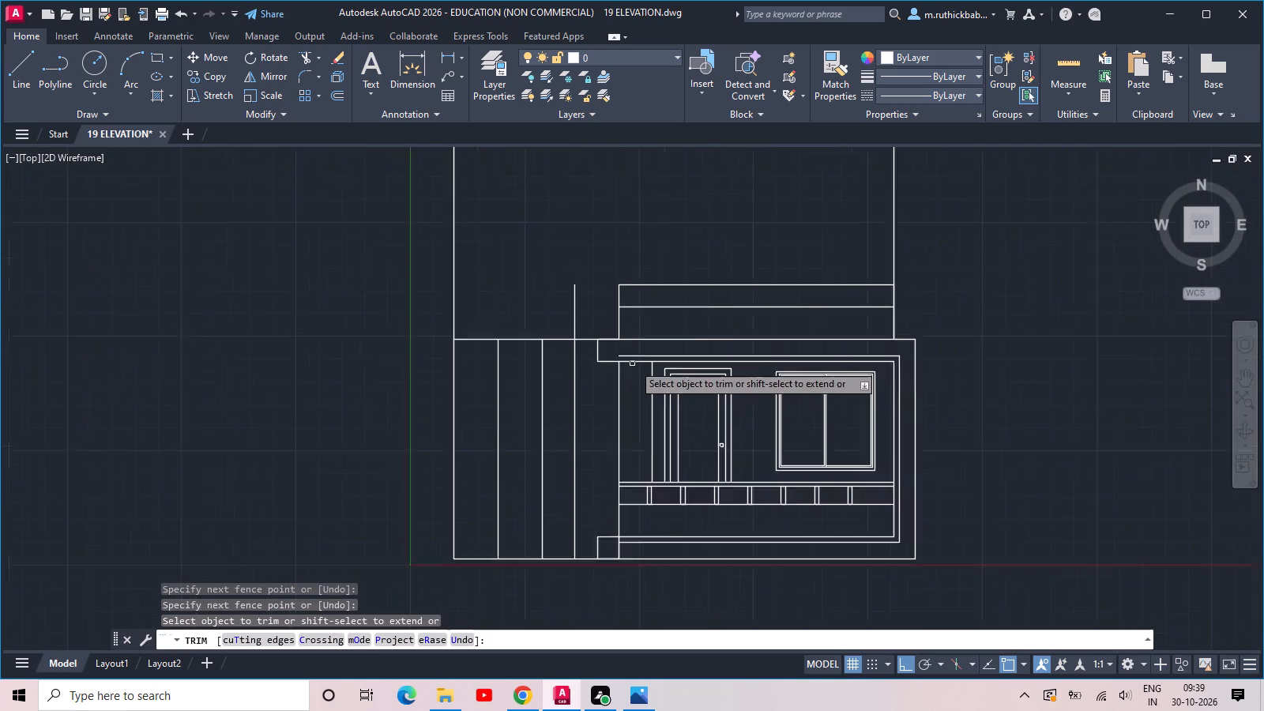
scroll(630, 467, "up", 5)
left_click_drag(595, 510, 581, 513)
left_click(570, 508)
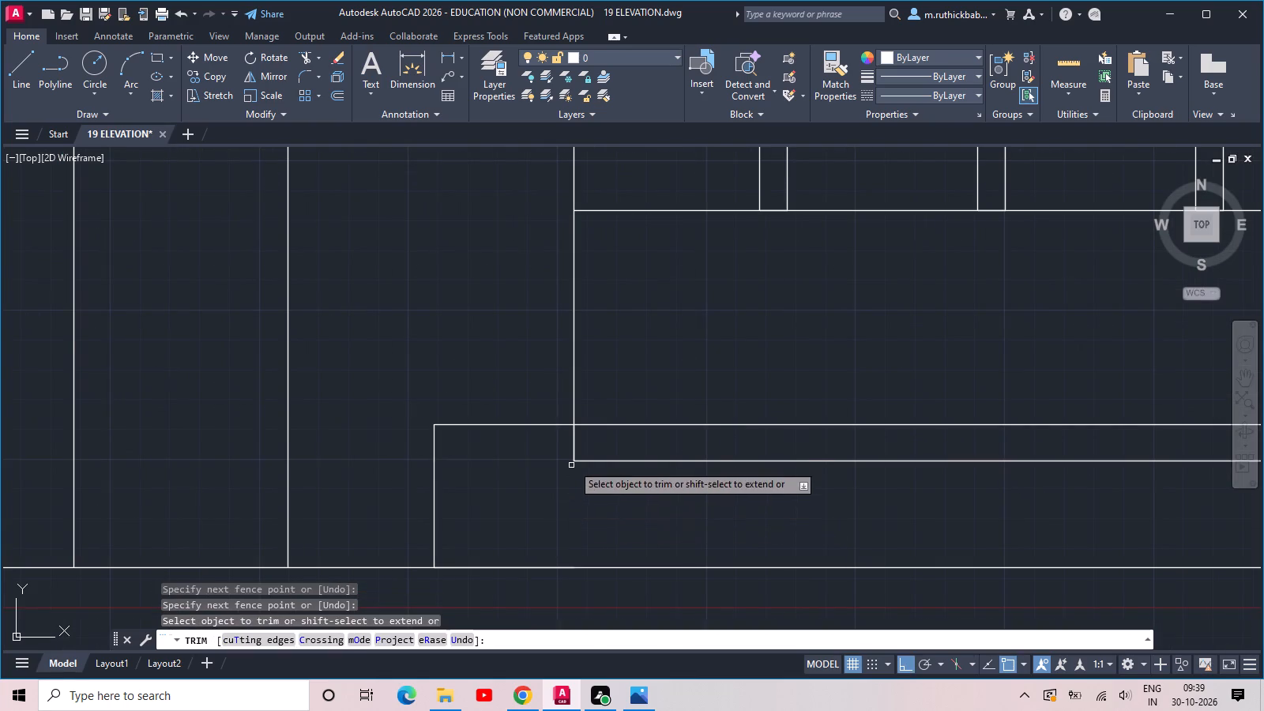
left_click(582, 445)
left_click(559, 438)
key("Escape")
Extend the inner frame's bottom and top lines to the outer vertical edges of the lower and upper small squares.
type("EX")
key("space")
left_click(604, 476)
left_click(577, 438)
scroll(577, 438, "down", 3)
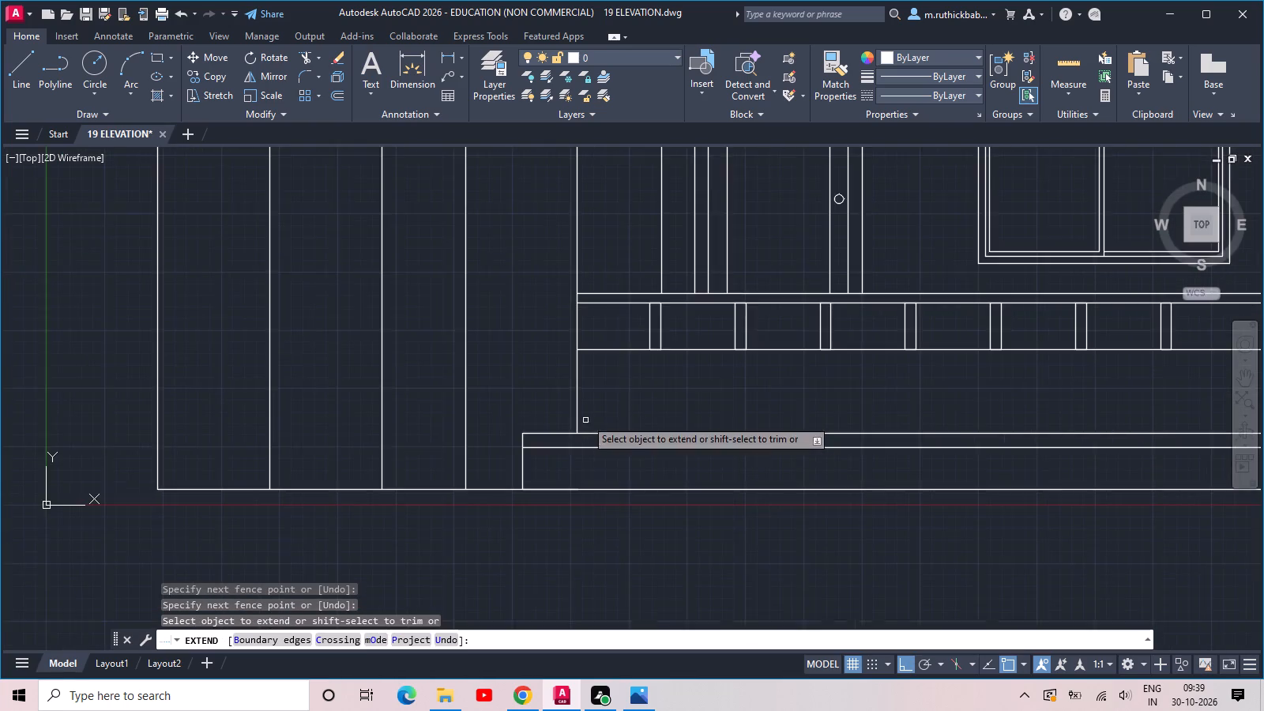
scroll(585, 411, "down", 2)
middle_click_drag(590, 403, 604, 561)
scroll(590, 390, "up", 4)
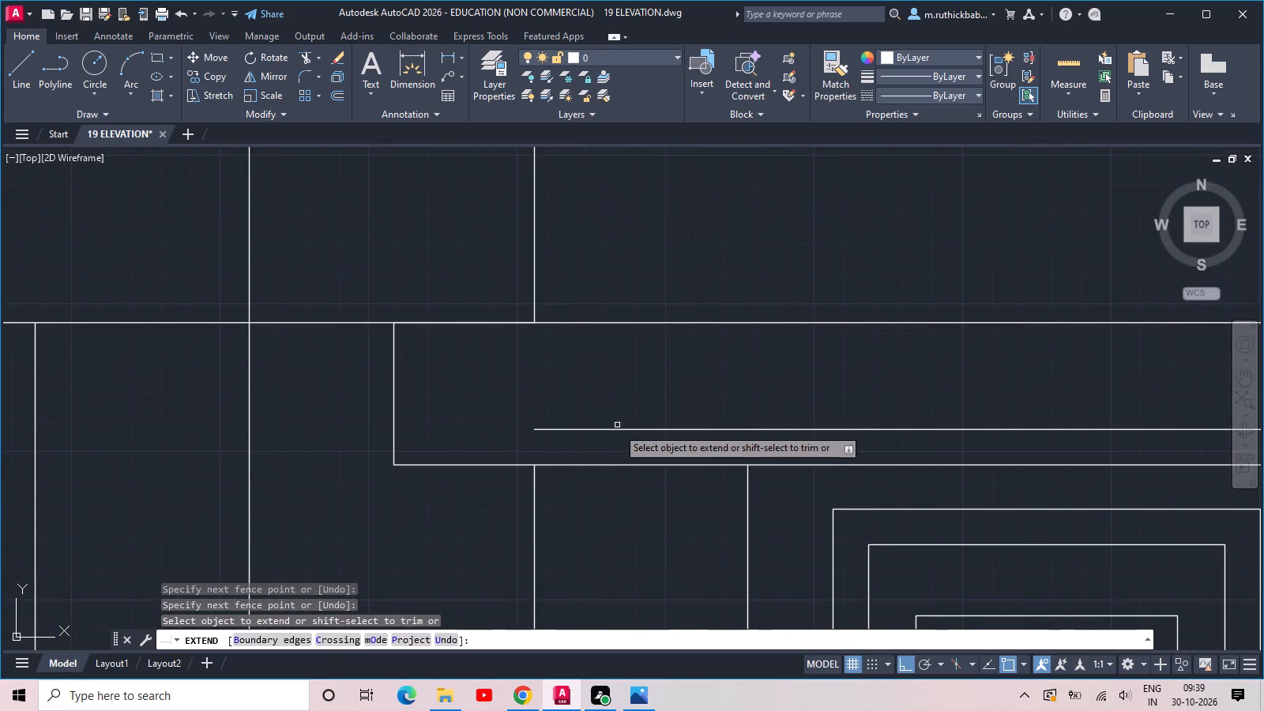
left_click(614, 441)
left_click(607, 387)
scroll(607, 386, "down", 2)
key("Escape")
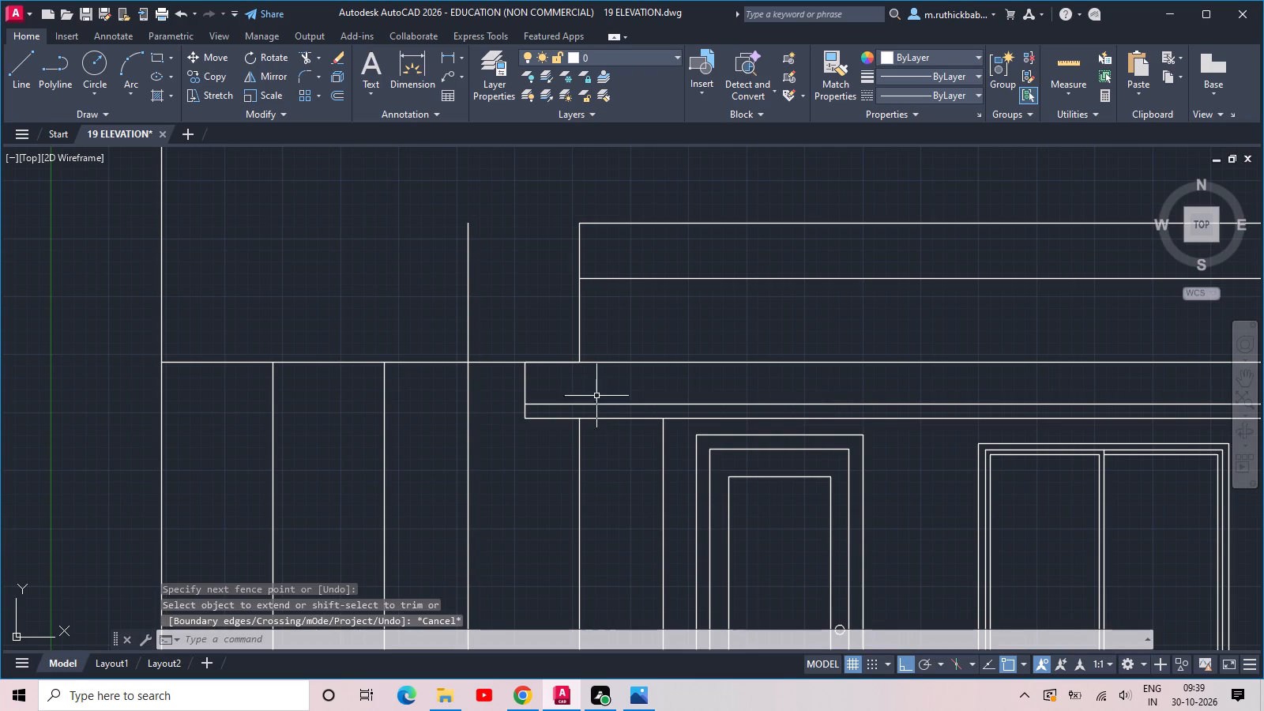
Extend the left bay's three vertical divider lines up to the upper storey's top line.
scroll(594, 400, "down", 2)
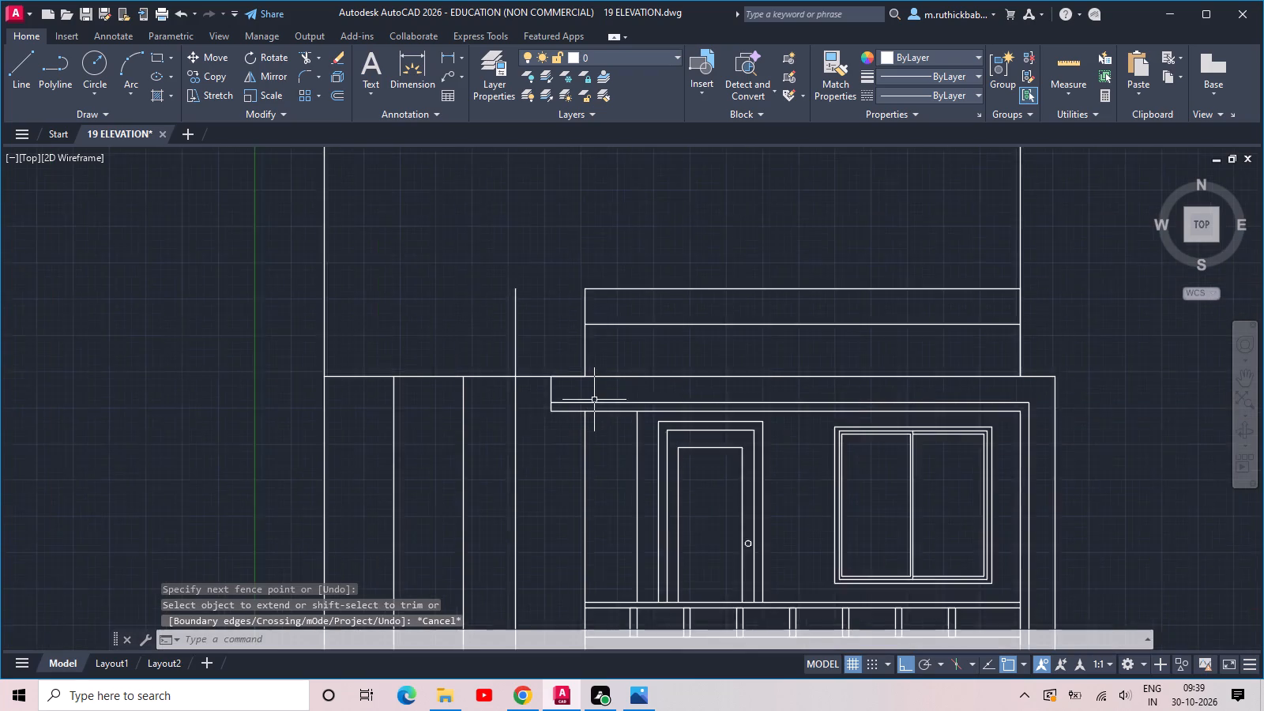
scroll(594, 400, "down", 1)
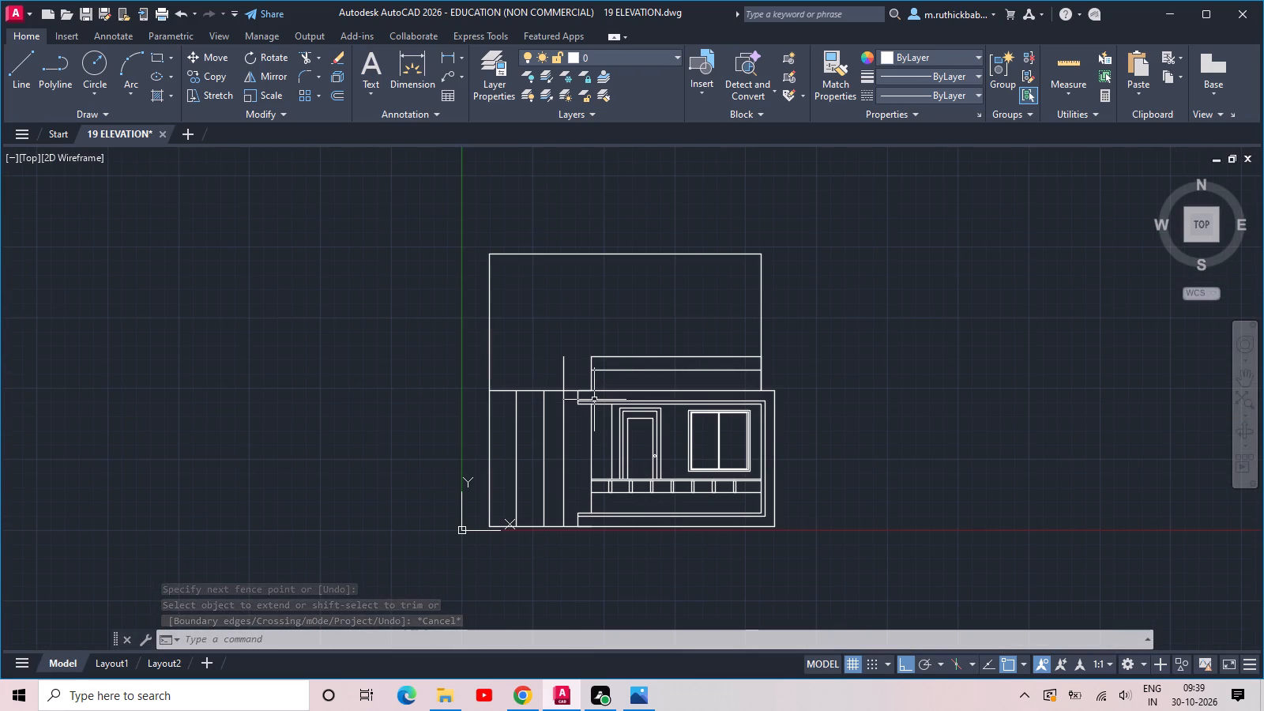
scroll(568, 367, "up", 2)
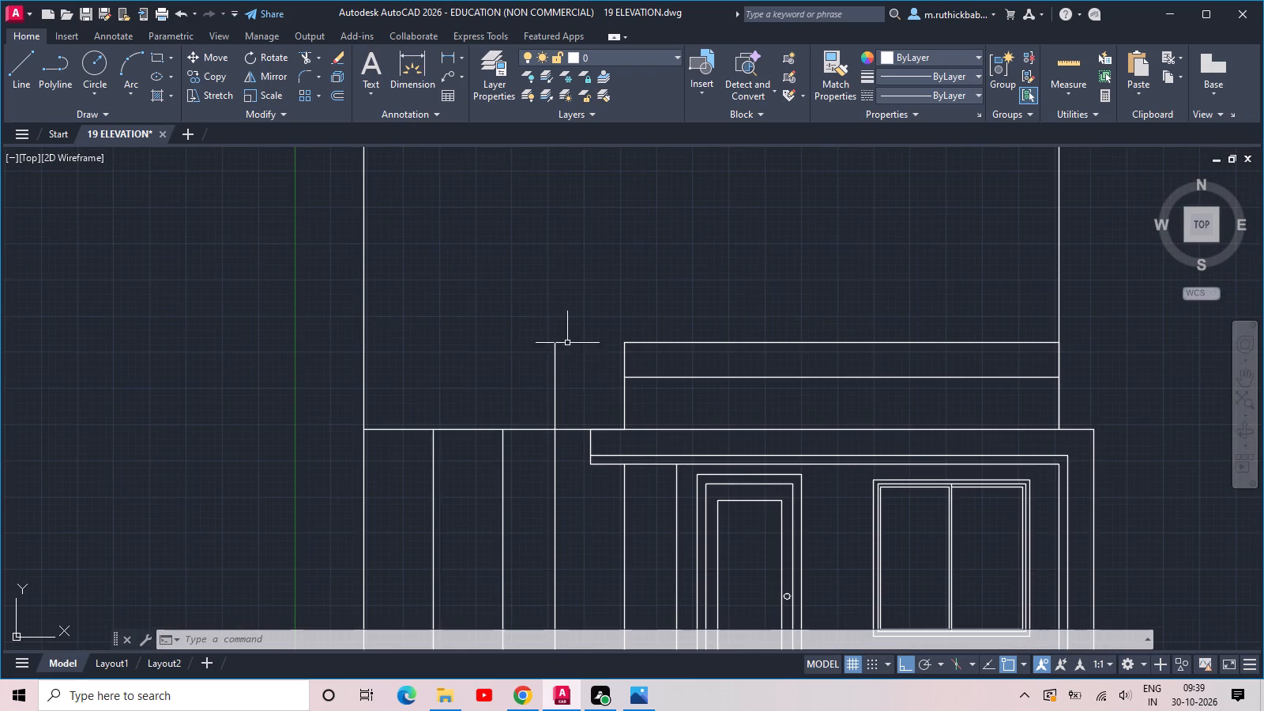
scroll(567, 343, "down", 2)
type("EX")
key("space")
key("space")
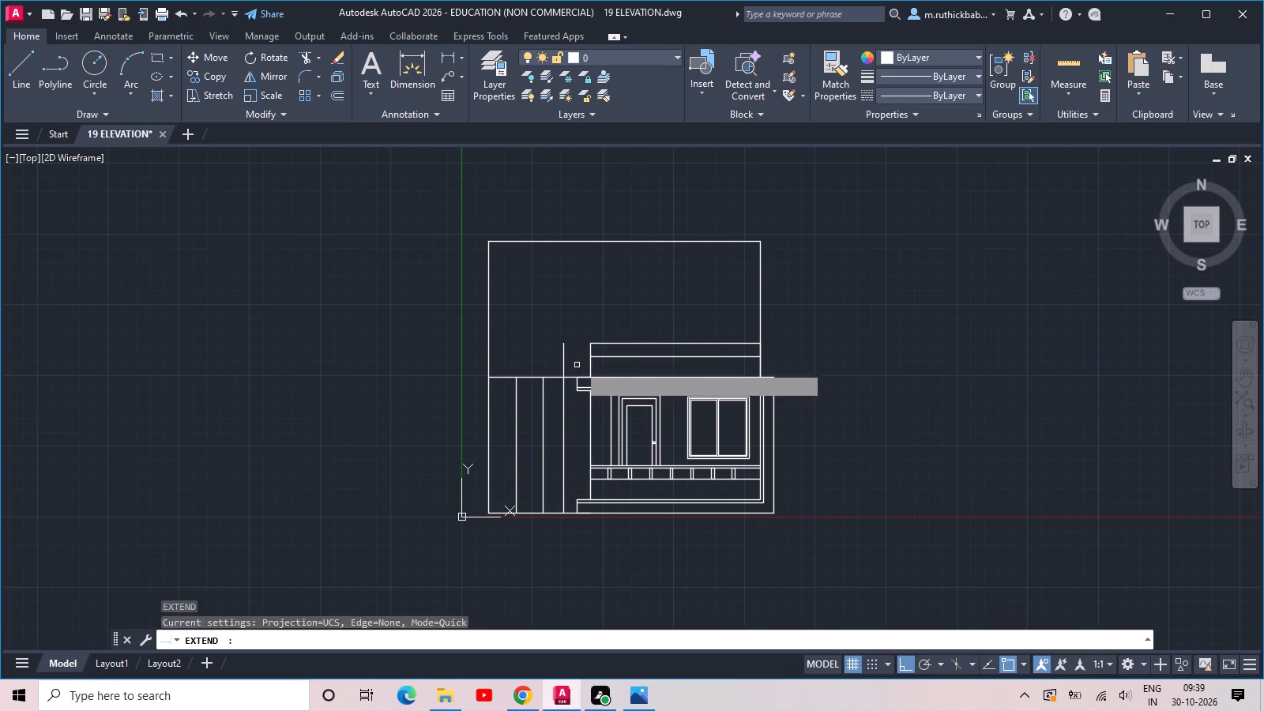
left_click_drag(574, 408, 555, 408)
left_click_drag(502, 413, 506, 401)
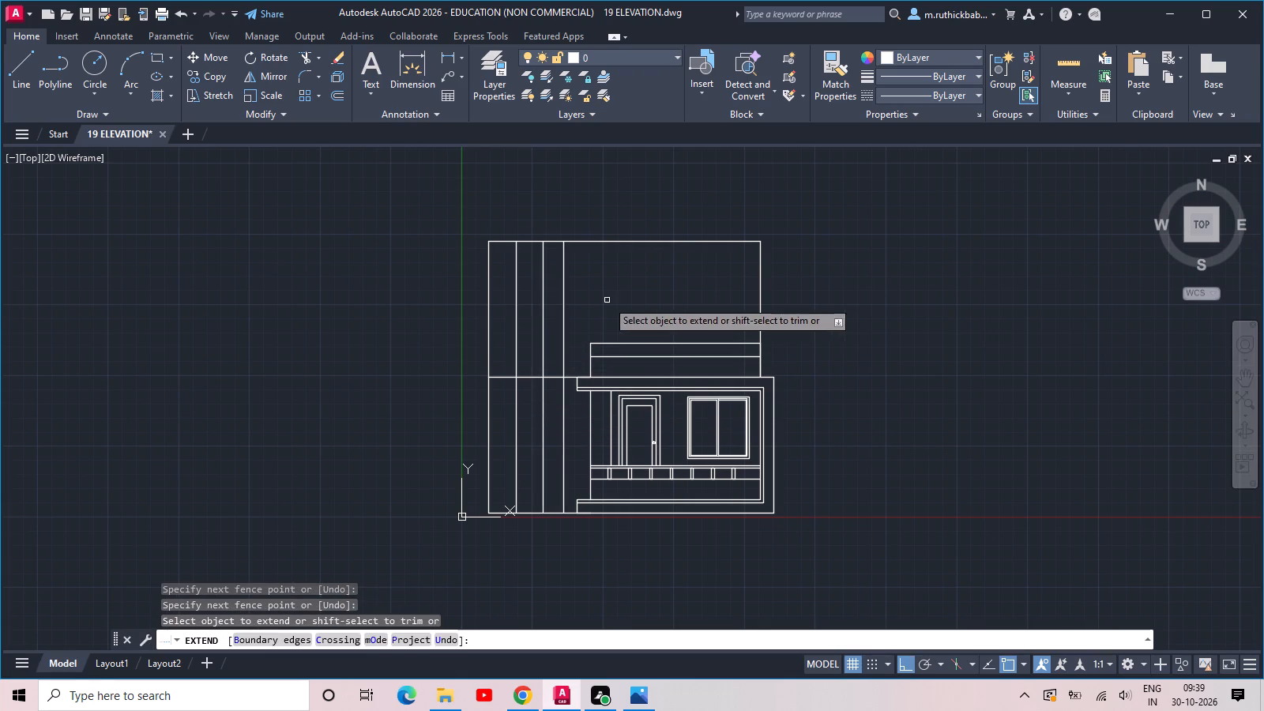
key("Escape")
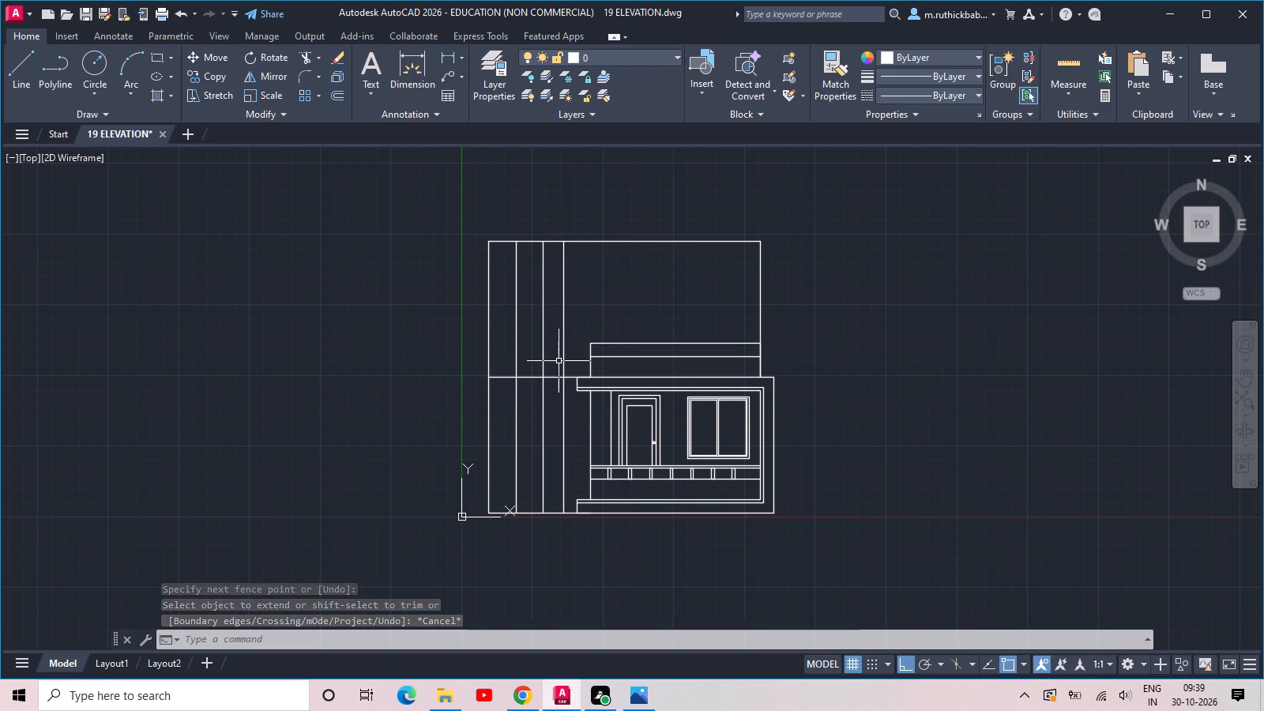
Offset the upper storey's top line 12" downward.
middle_click_drag(632, 294, 630, 326)
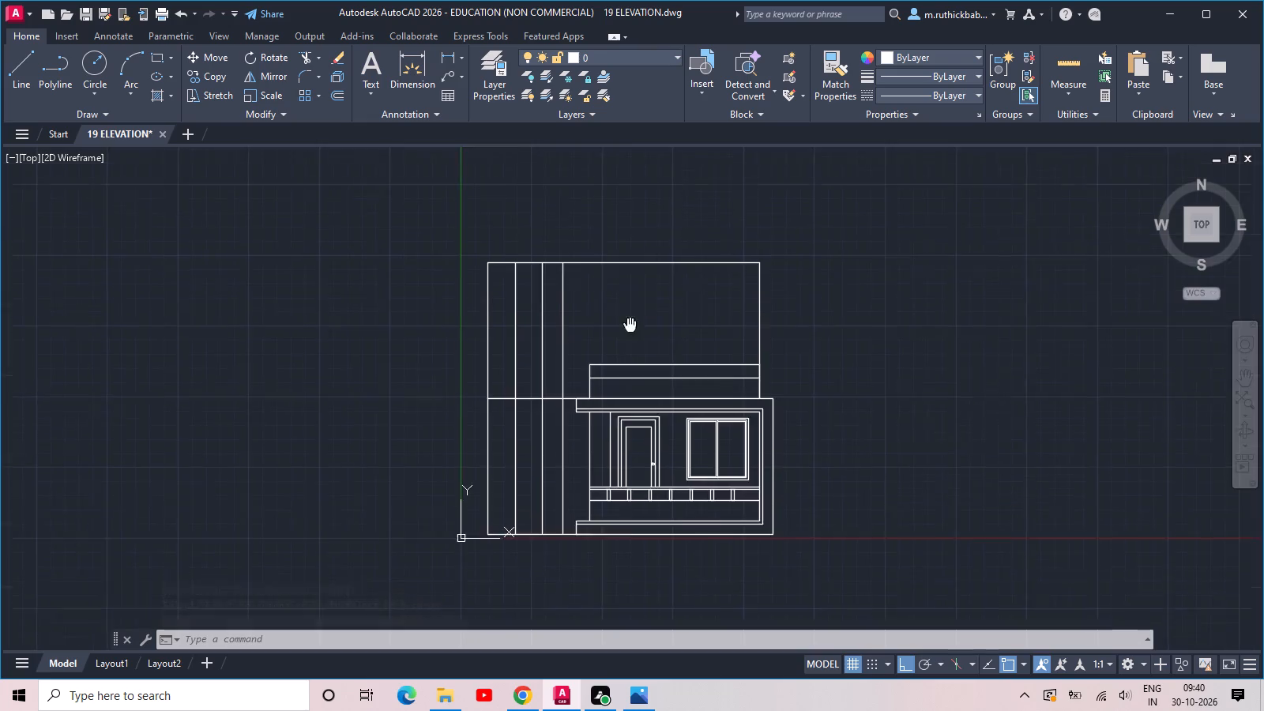
middle_click_drag(630, 326, 624, 367)
scroll(671, 301, "up", 1)
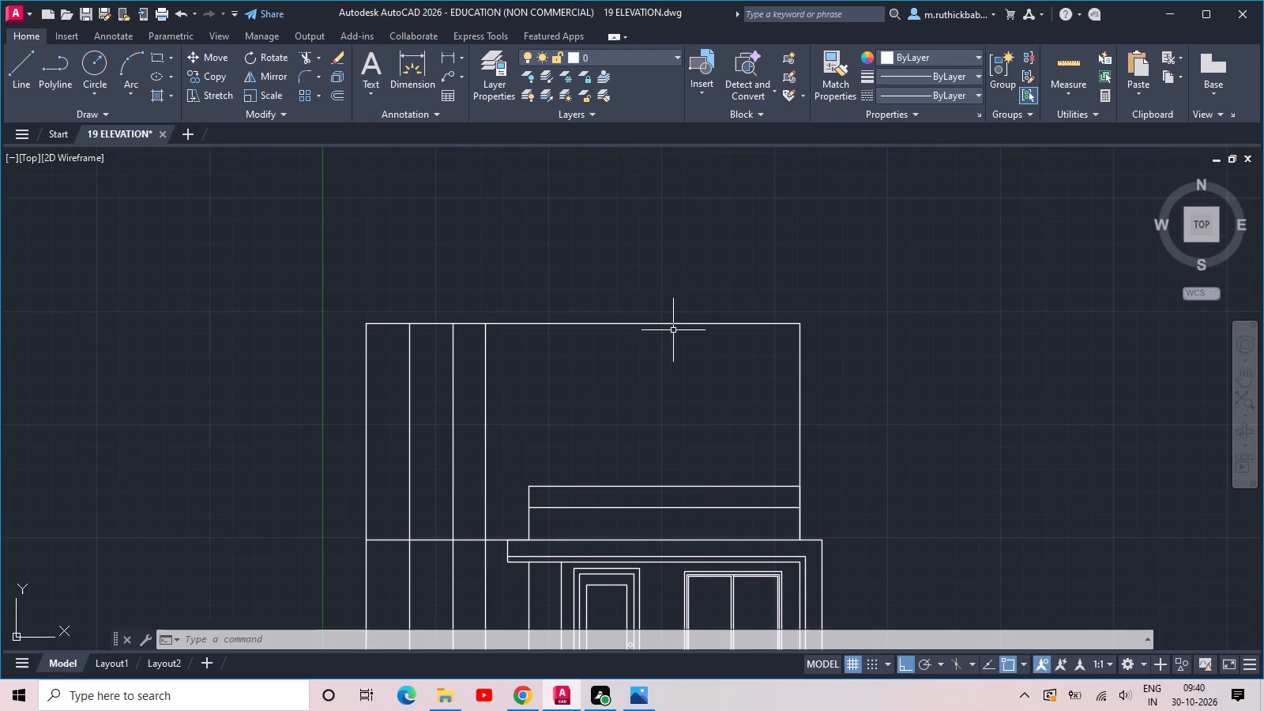
left_click_drag(673, 329, 674, 320)
left_click(669, 299)
key("Escape")
type("OFF")
key("space")
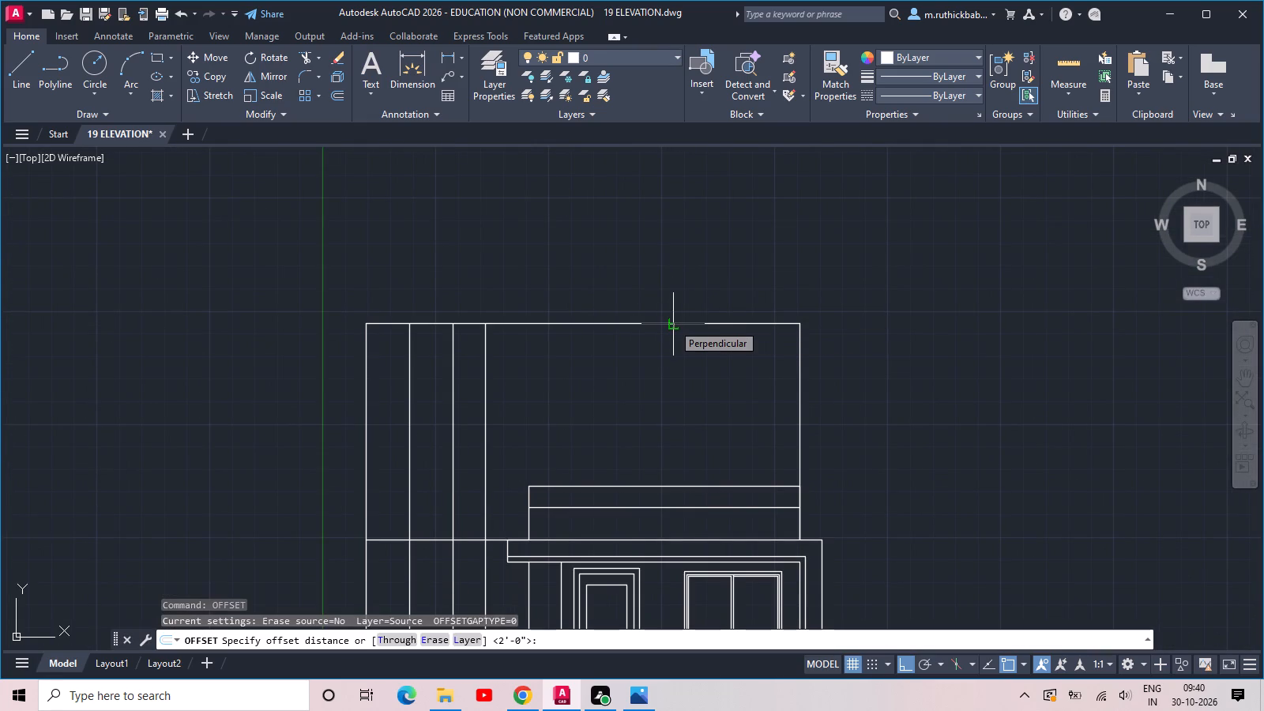
type("12")
key("alt+space")
key("space")
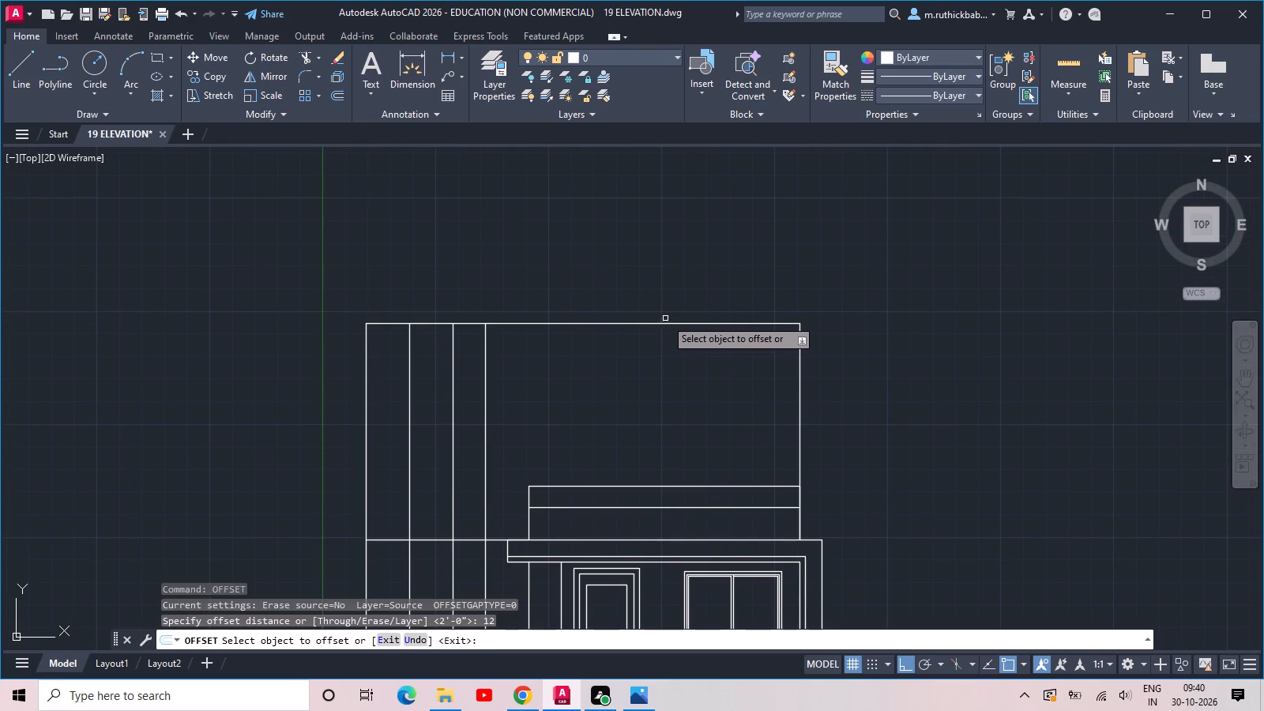
left_click(664, 323)
left_click(662, 347)
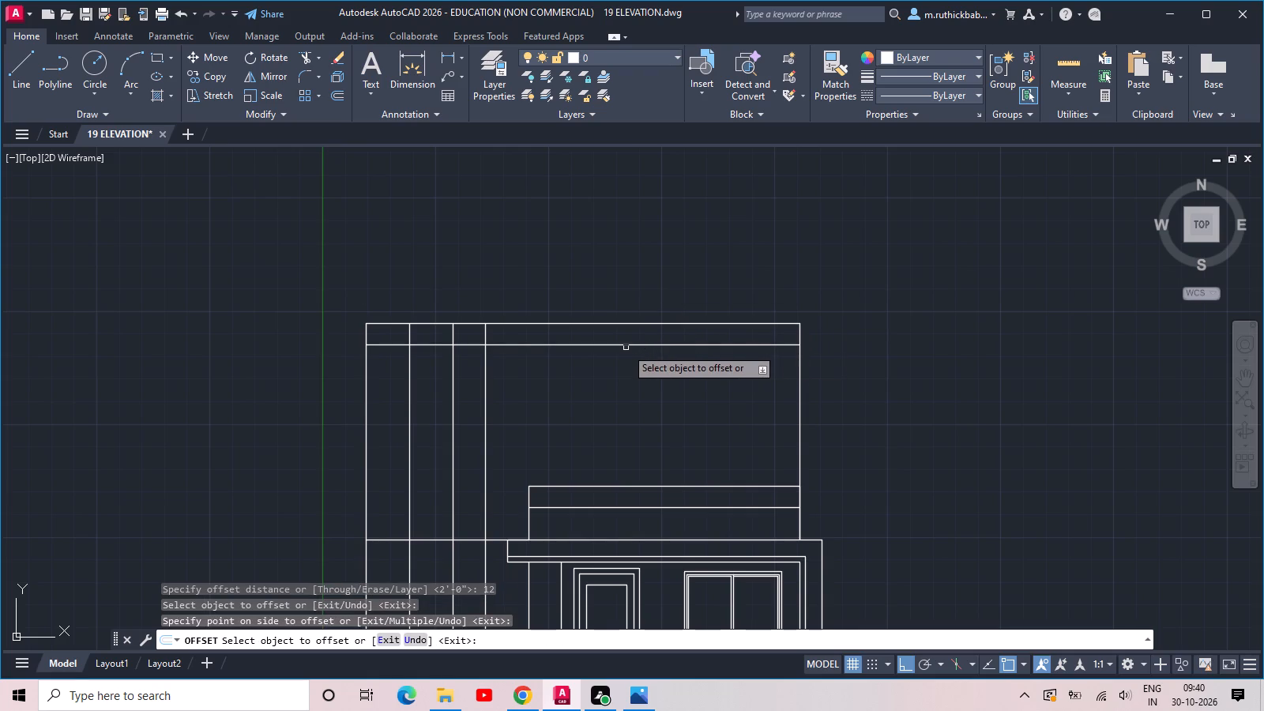
Offset the upper storey's top line upward twice at 18" spacing to form two roof lines.
left_click(637, 321)
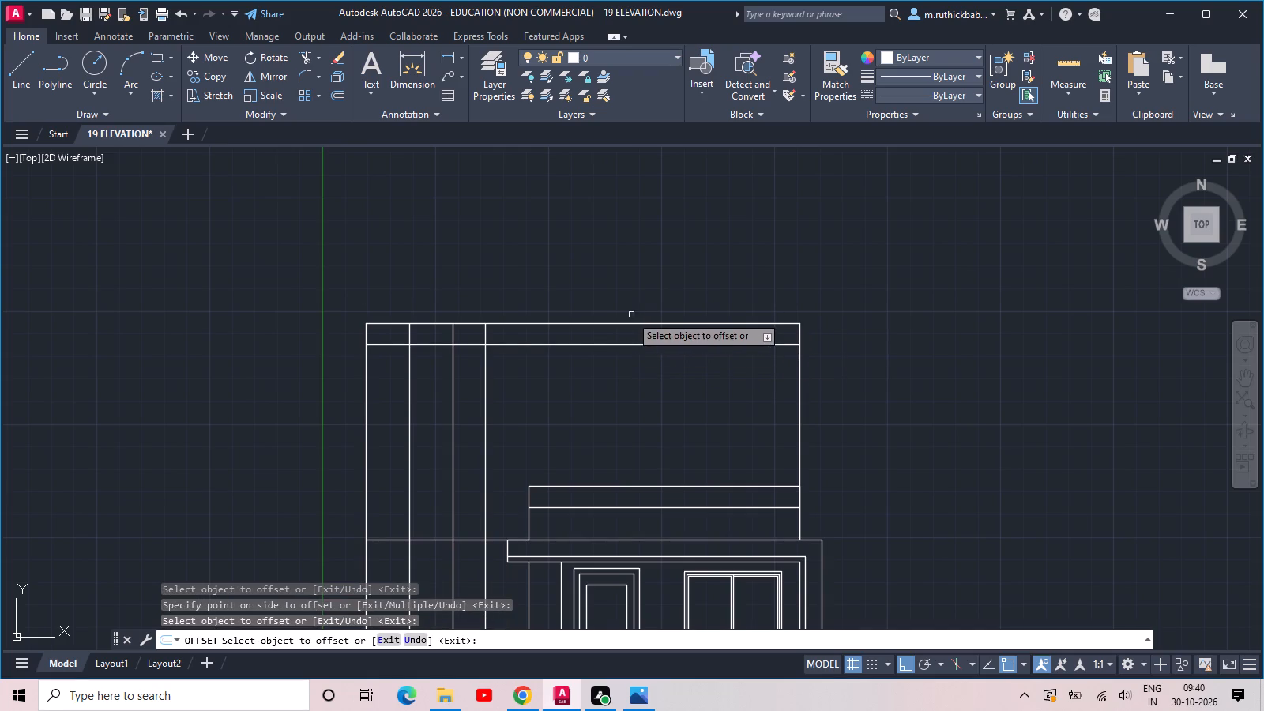
left_click(630, 322)
type("18")
key("space")
left_click(634, 290)
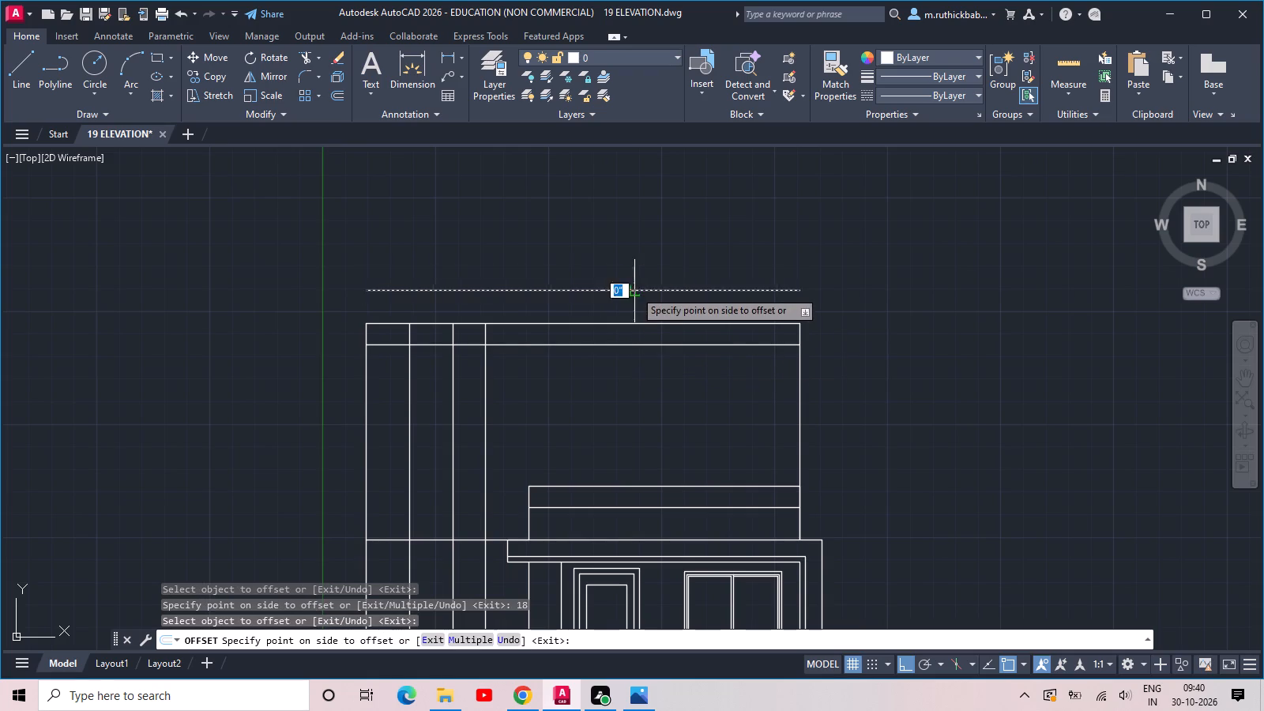
type("18")
key("space")
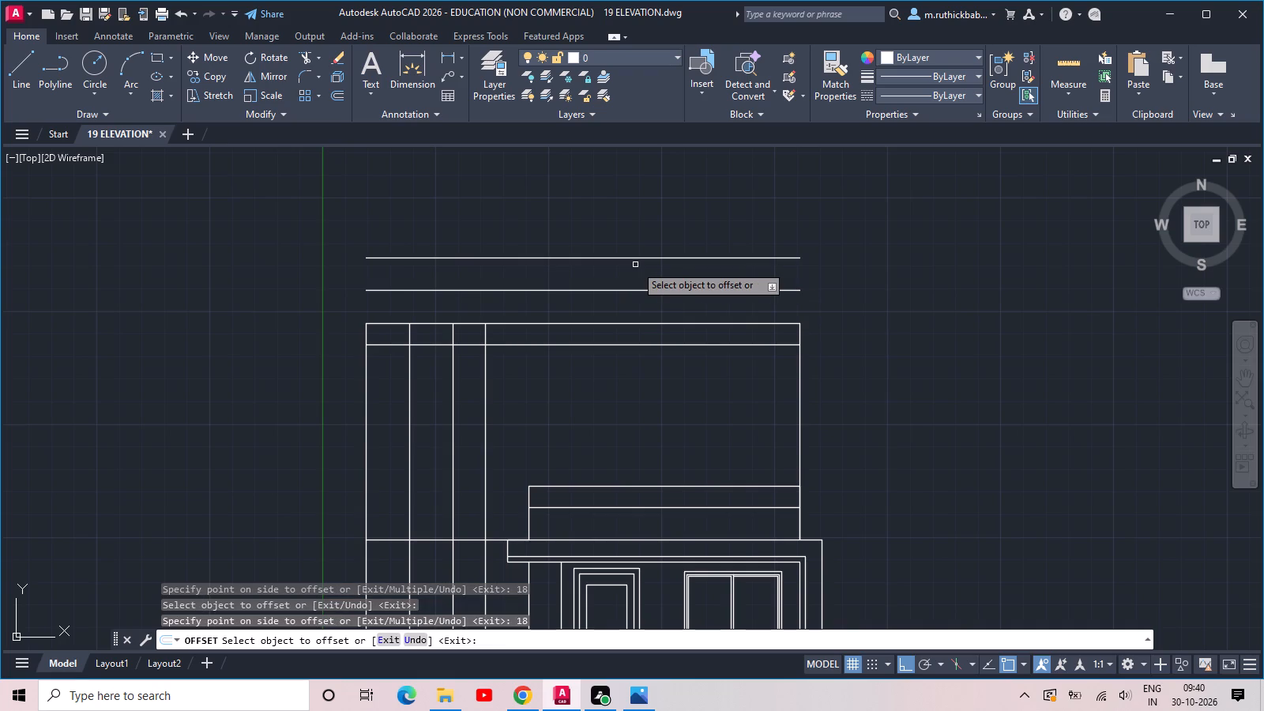
scroll(635, 265, "down", 1)
scroll(635, 265, "up", 1)
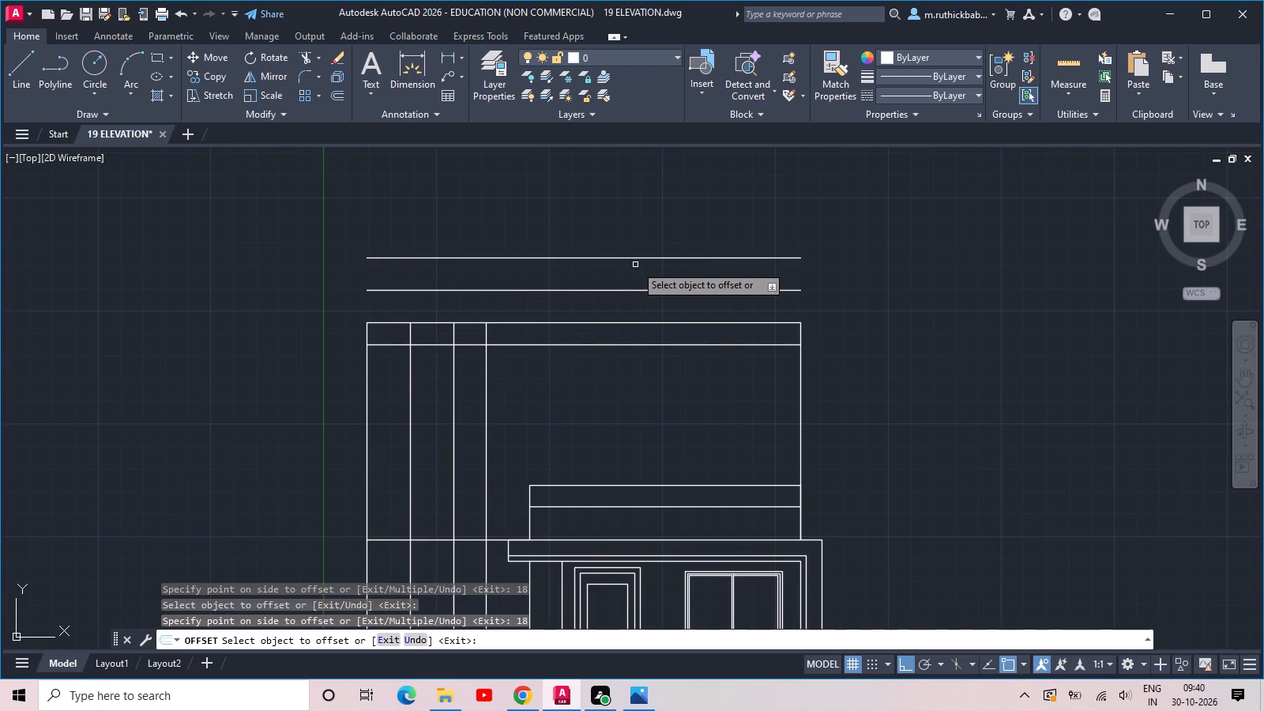
key("Escape")
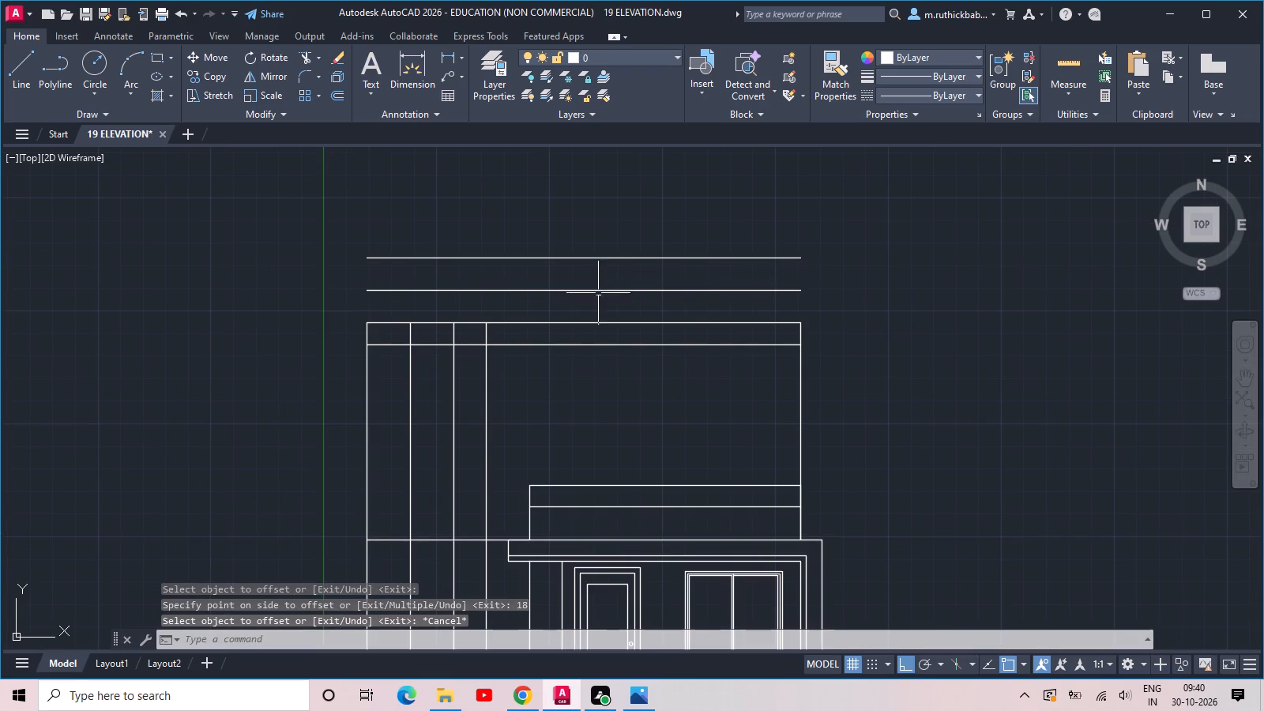
Extend the left edge of the band above the ground floor up to the topmost roof line, using that line as boundary.
scroll(590, 308, "down", 1)
scroll(565, 299, "up", 1)
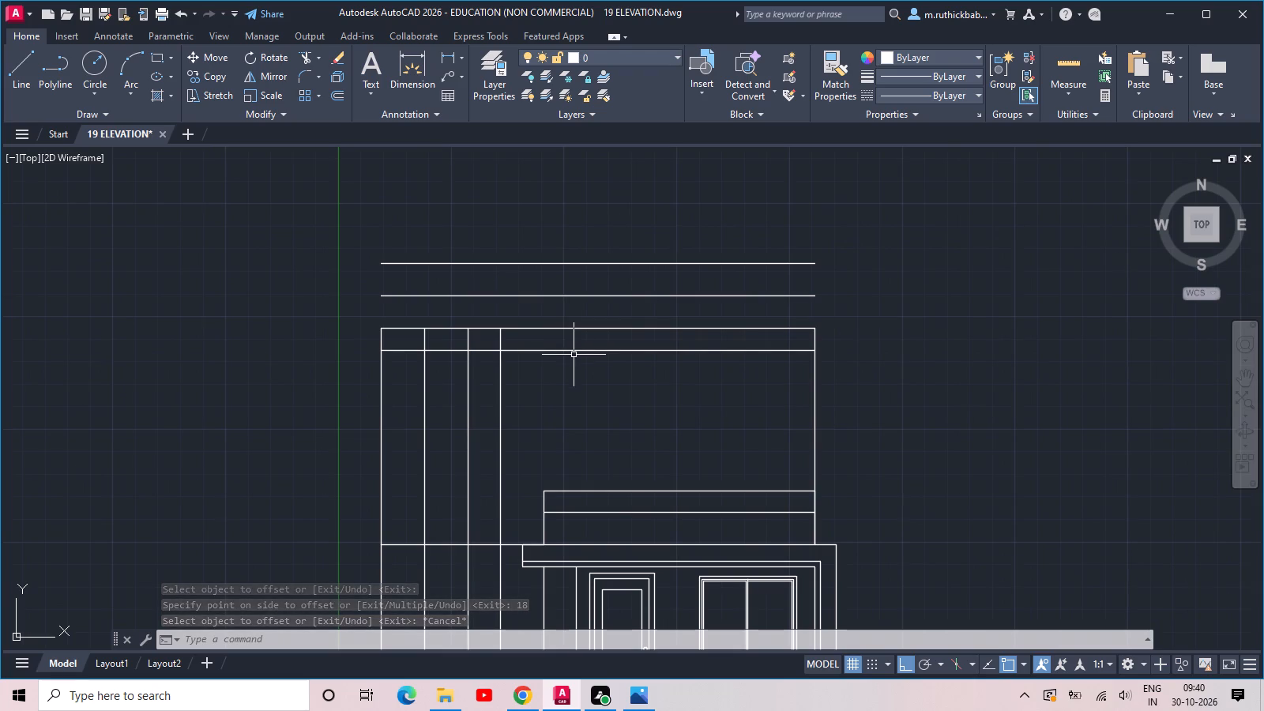
key("e")
key("x")
key("space")
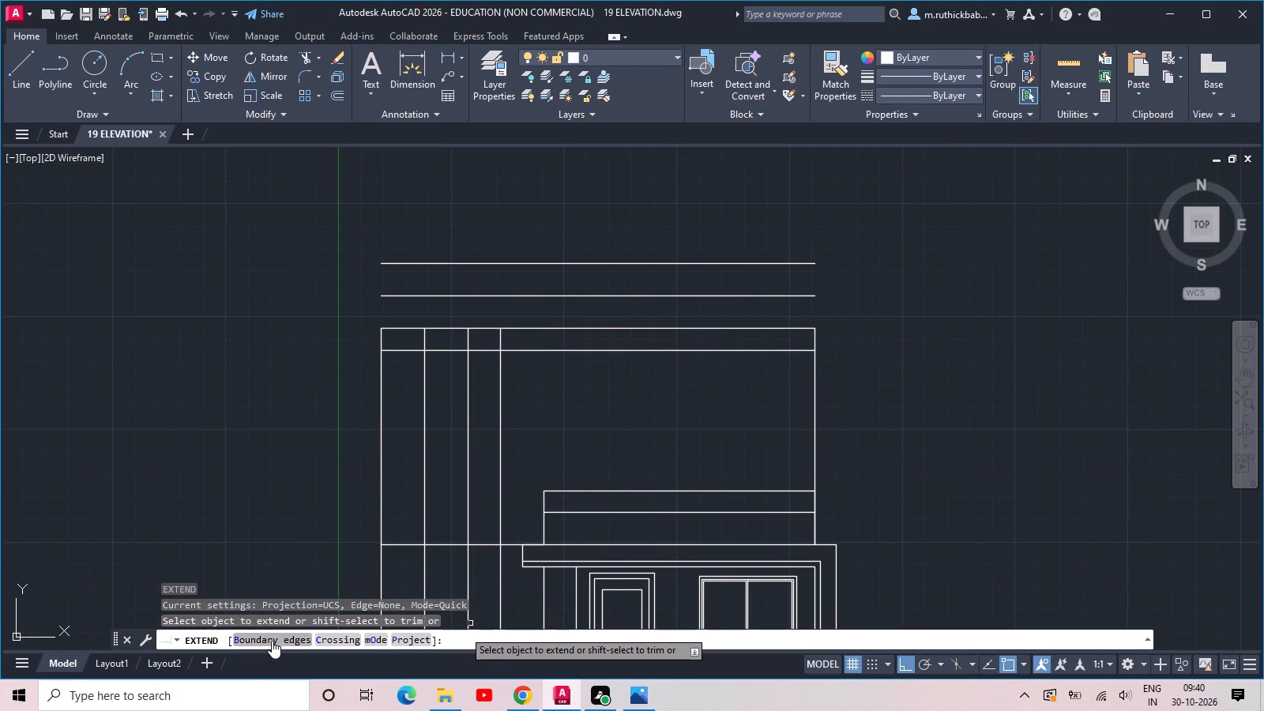
left_click(271, 641)
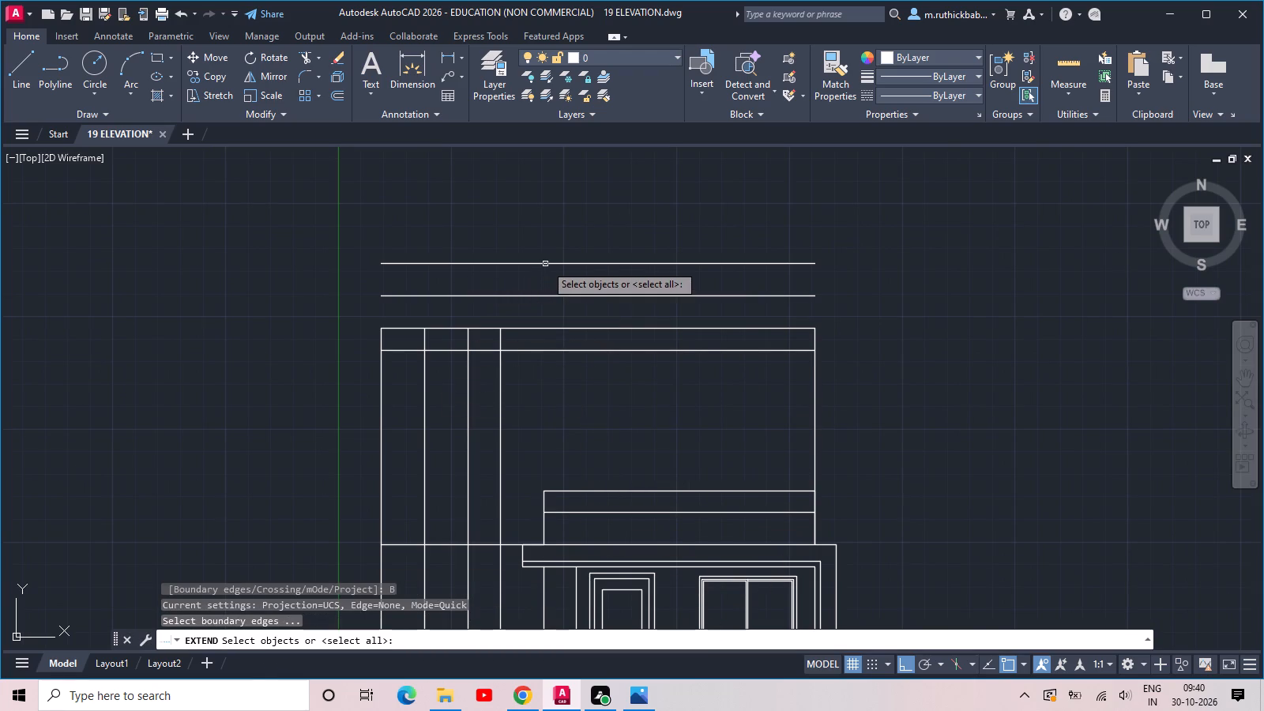
left_click(545, 263)
key("space")
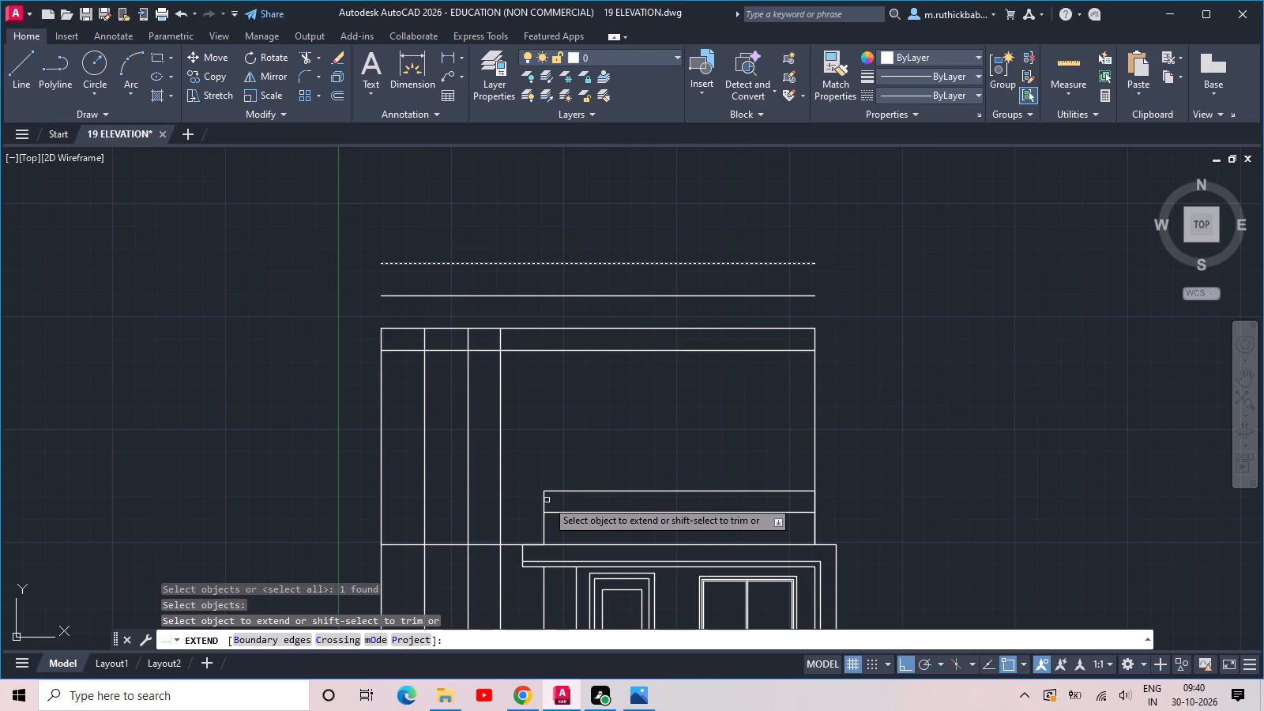
left_click(544, 500)
key("Escape")
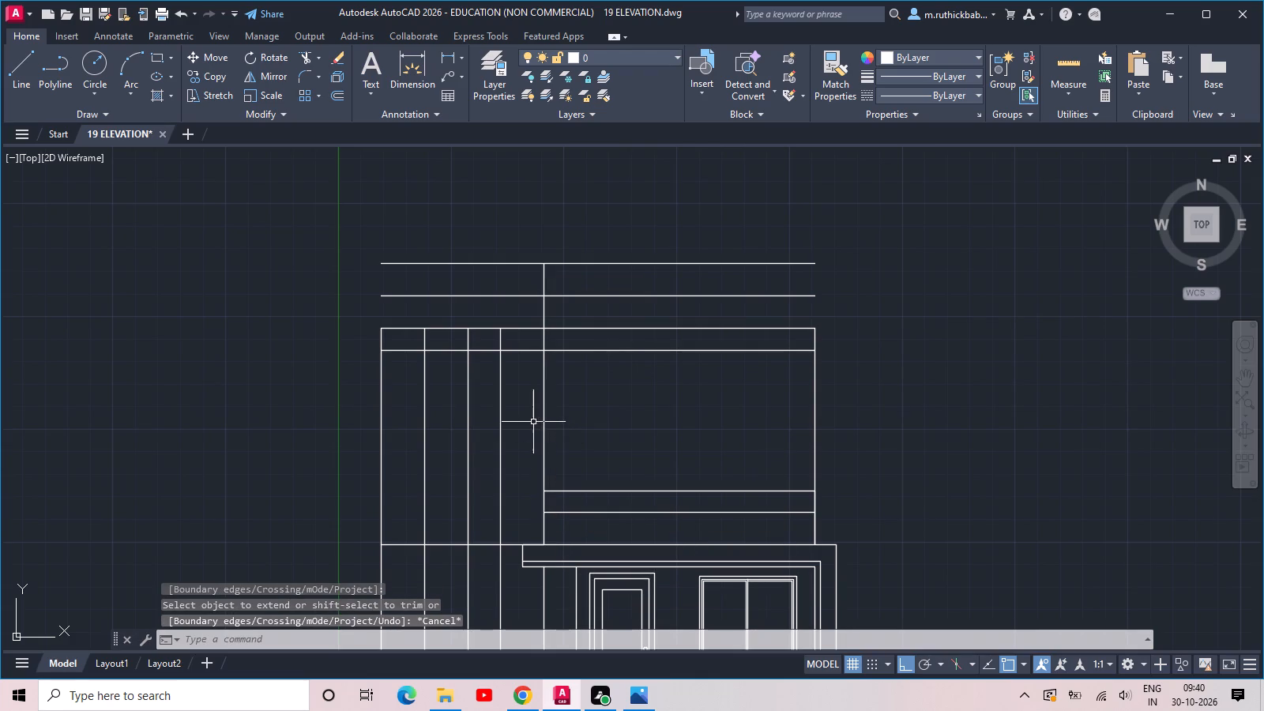
Trim the two roof lines and the line 12" below the storey top back to the extended vertical edge, clearing the left bay.
type("TR")
key("space")
key("space")
left_click_drag(530, 401, 530, 387)
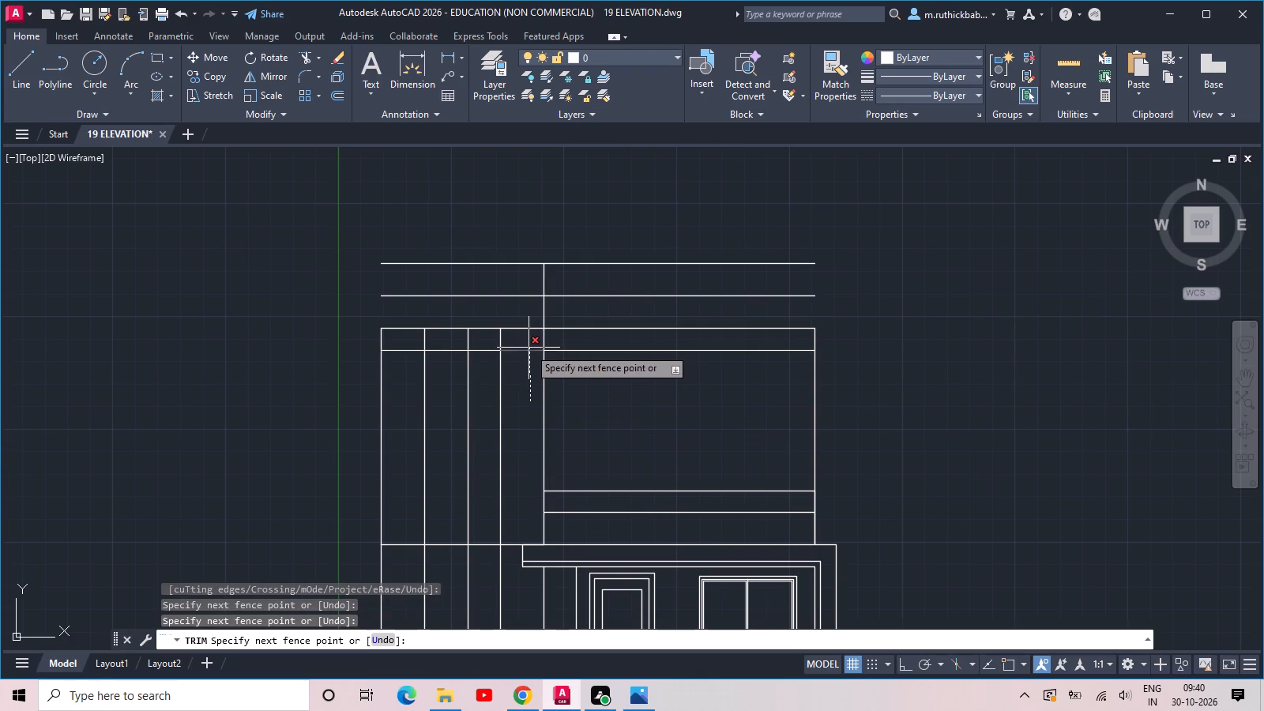
left_click(529, 345)
left_click(525, 307)
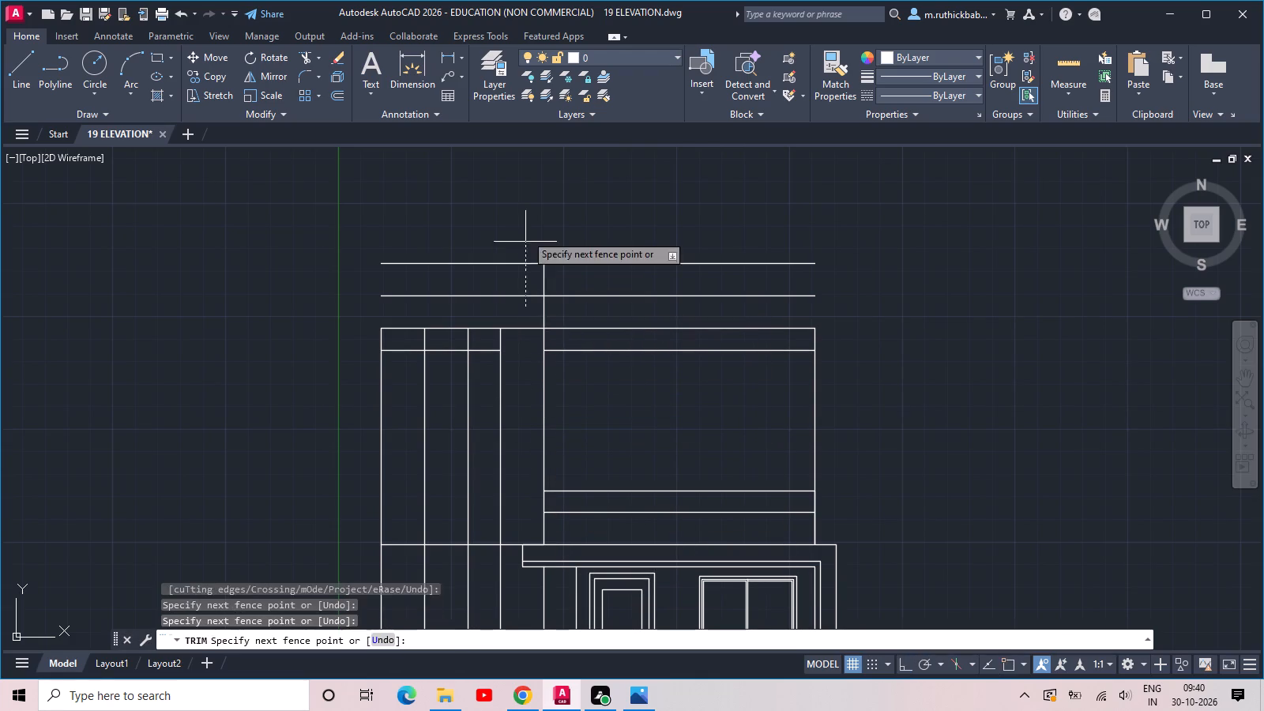
left_click(522, 213)
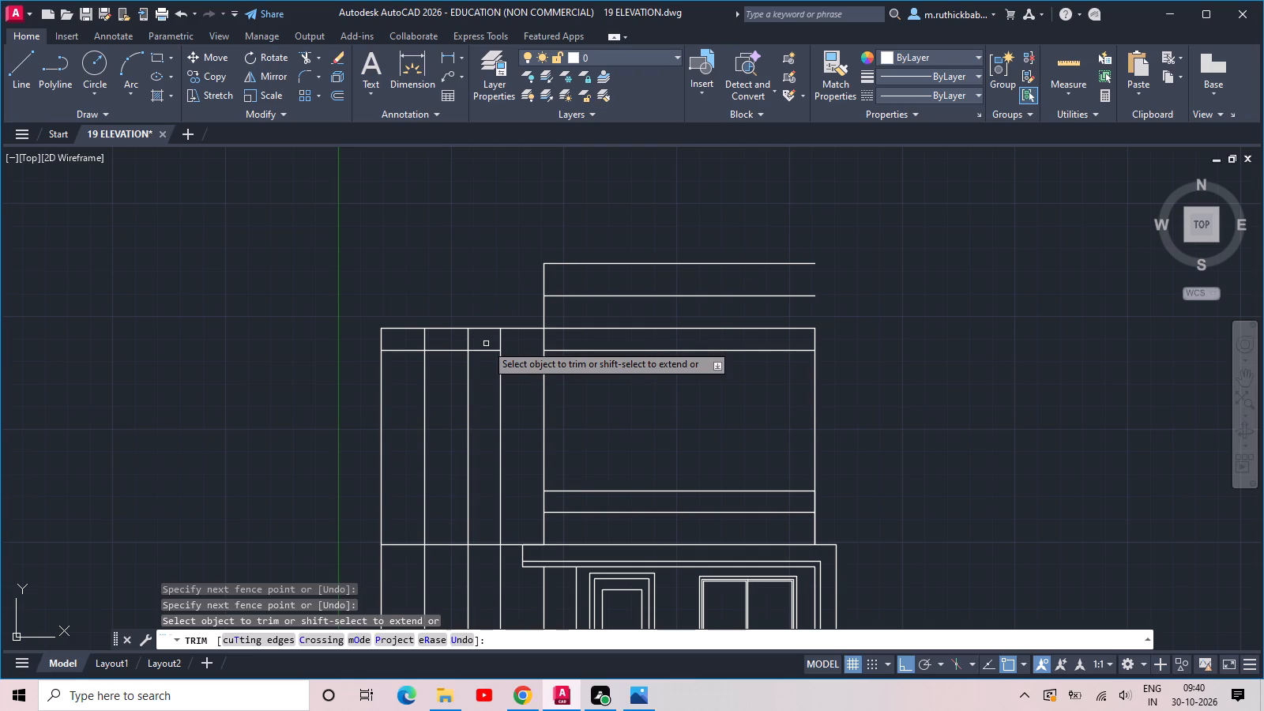
left_click(485, 344)
left_click(486, 389)
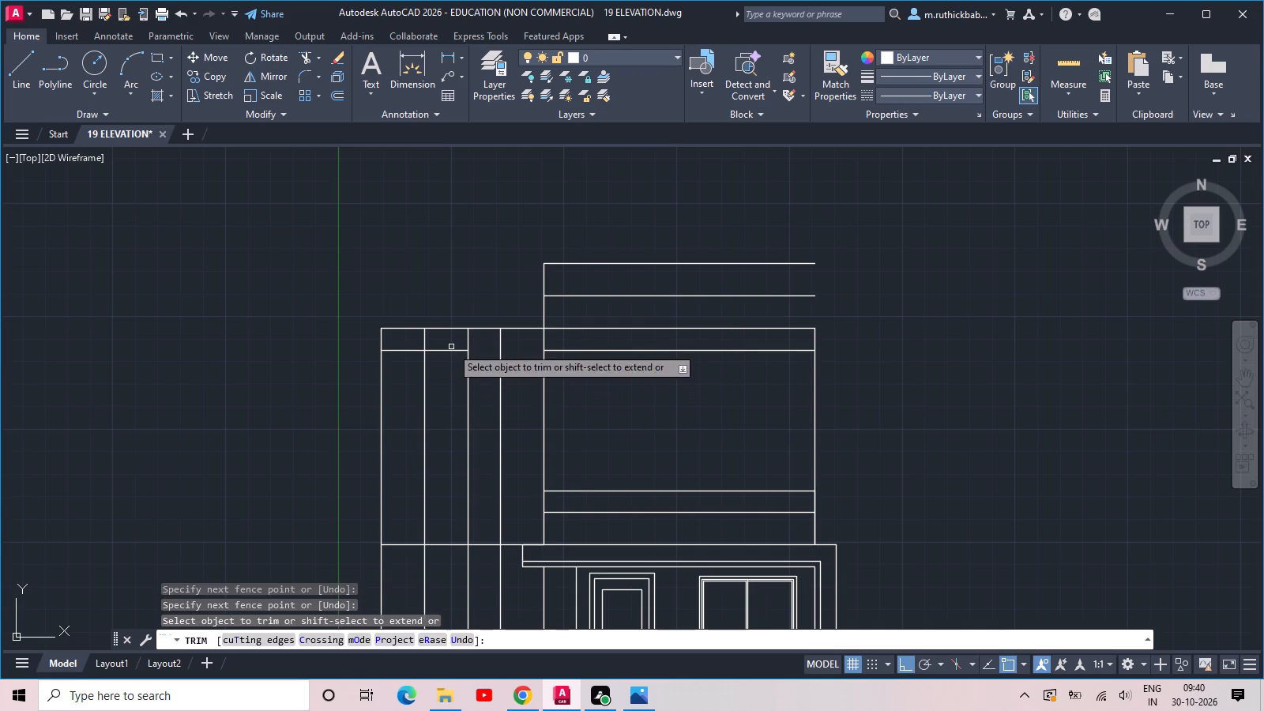
left_click(451, 347)
left_click(454, 369)
left_click(408, 344)
left_click(411, 380)
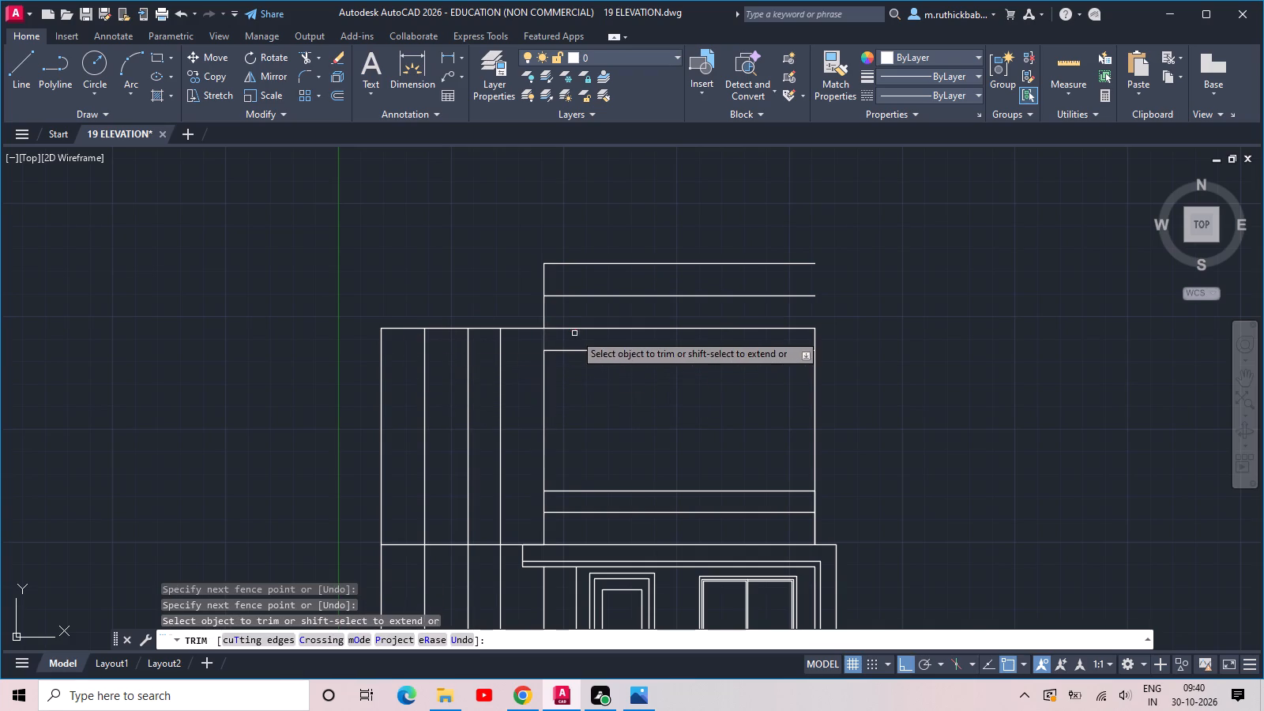
key("Escape")
Copy the small square outline from the ground-floor frame's top band straight up to the left end of the line 12" below the storey top.
middle_click_drag(603, 459, 610, 342)
scroll(531, 425, "up", 3)
left_click(518, 431)
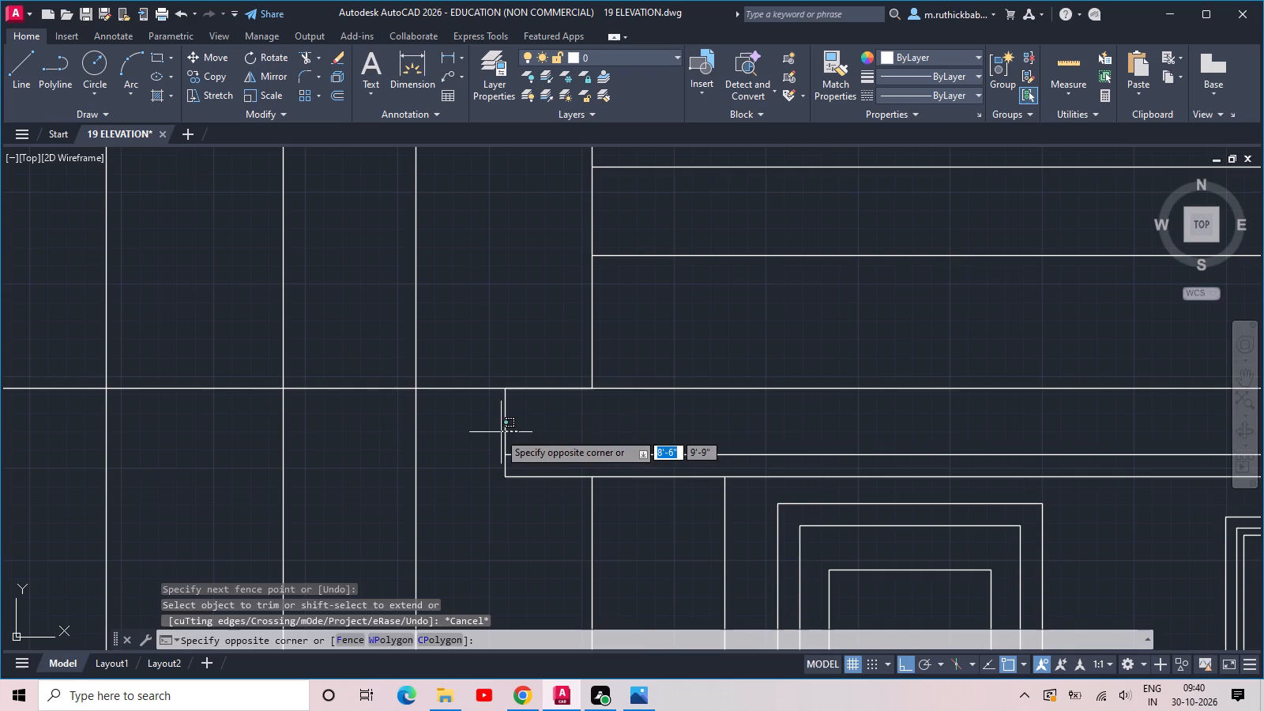
left_click(498, 431)
scroll(506, 423, "down", 3)
scroll(523, 417, "up", 1)
type("CO")
key("space")
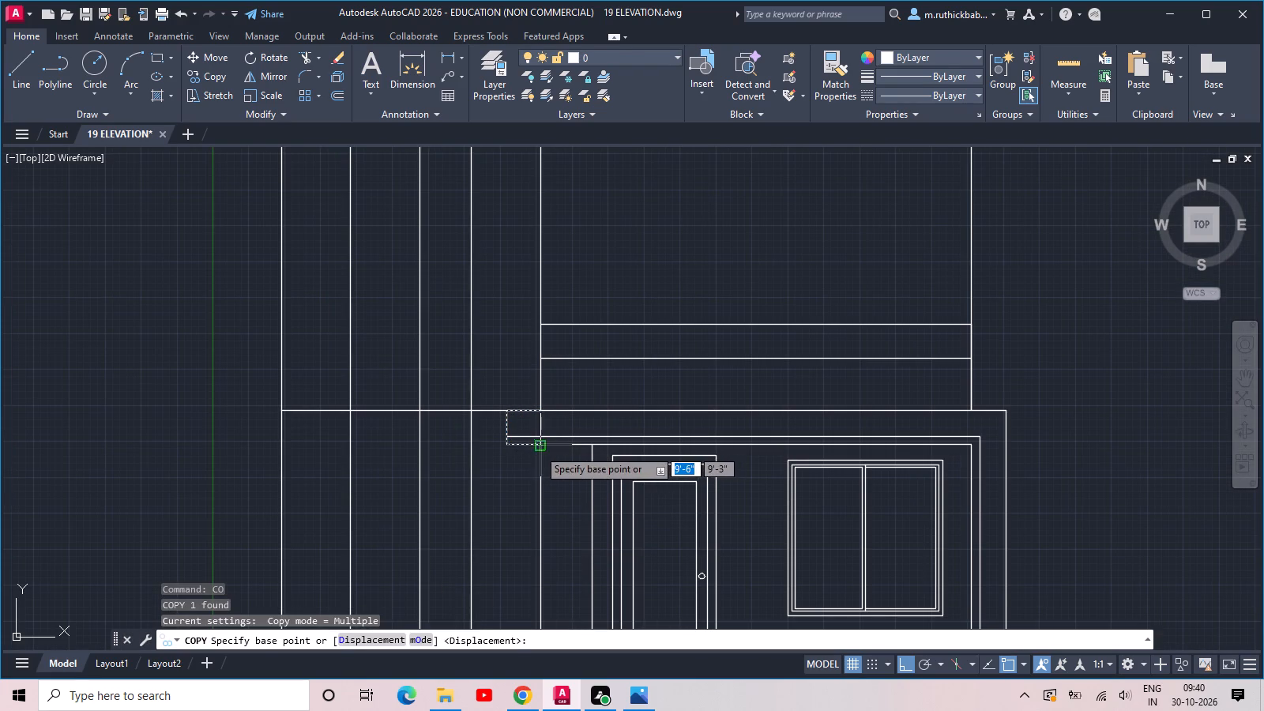
left_click(538, 449)
middle_click_drag(533, 336, 564, 575)
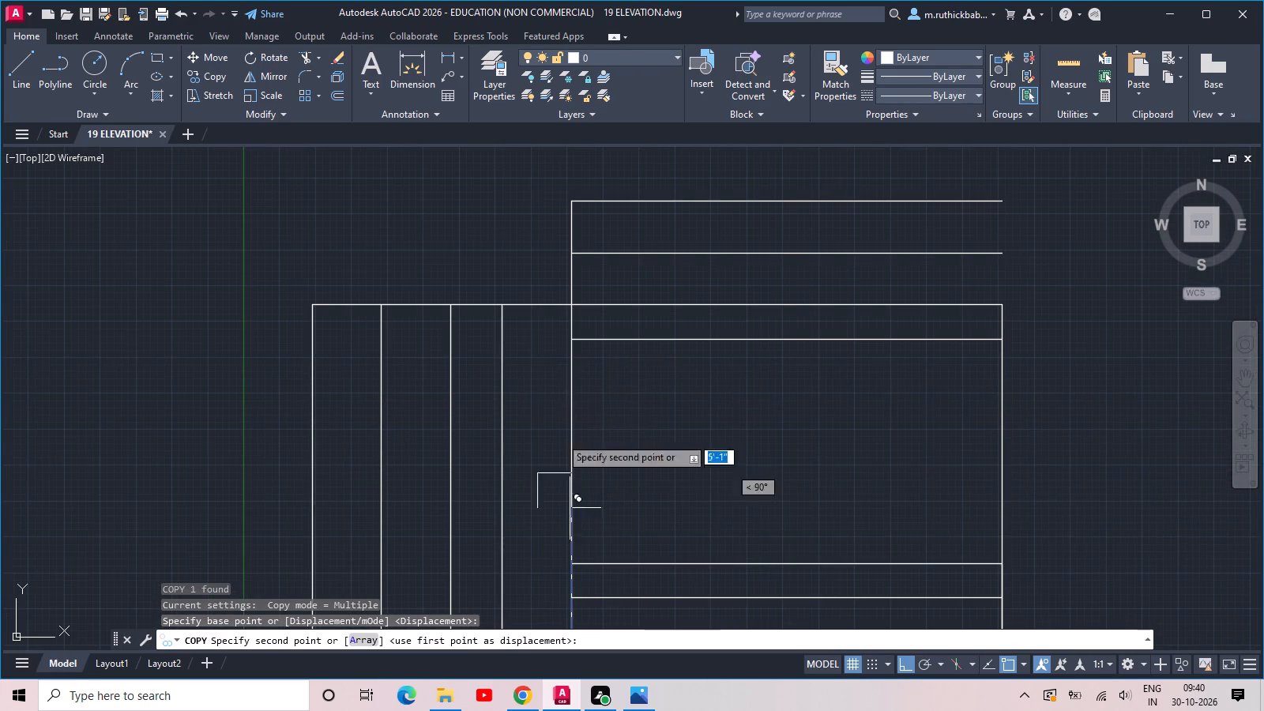
left_click(568, 340)
scroll(579, 322, "down", 1)
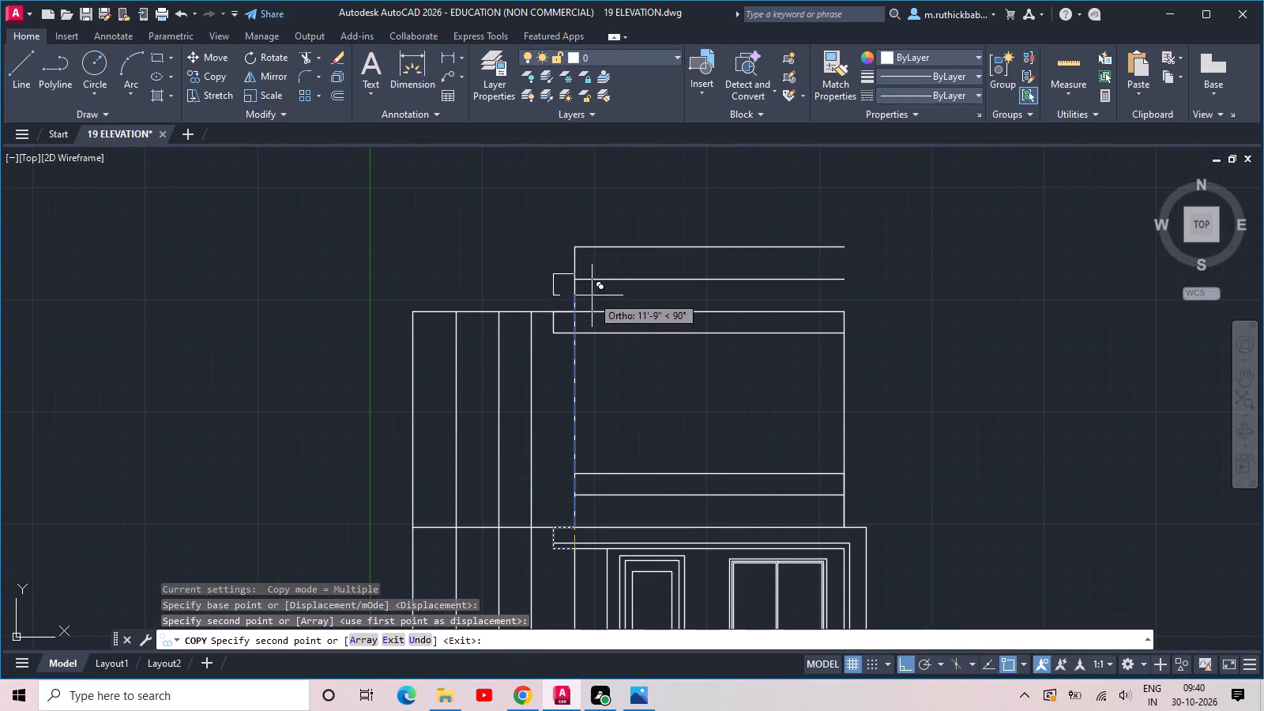
key("Escape")
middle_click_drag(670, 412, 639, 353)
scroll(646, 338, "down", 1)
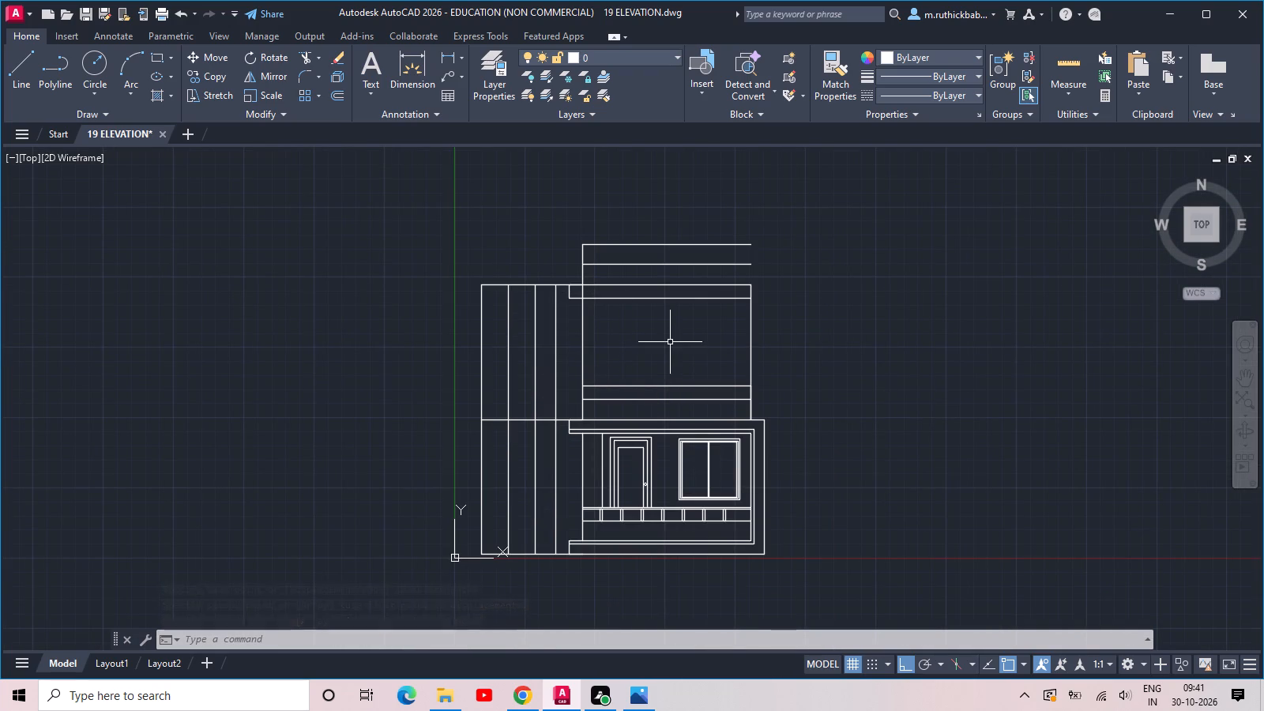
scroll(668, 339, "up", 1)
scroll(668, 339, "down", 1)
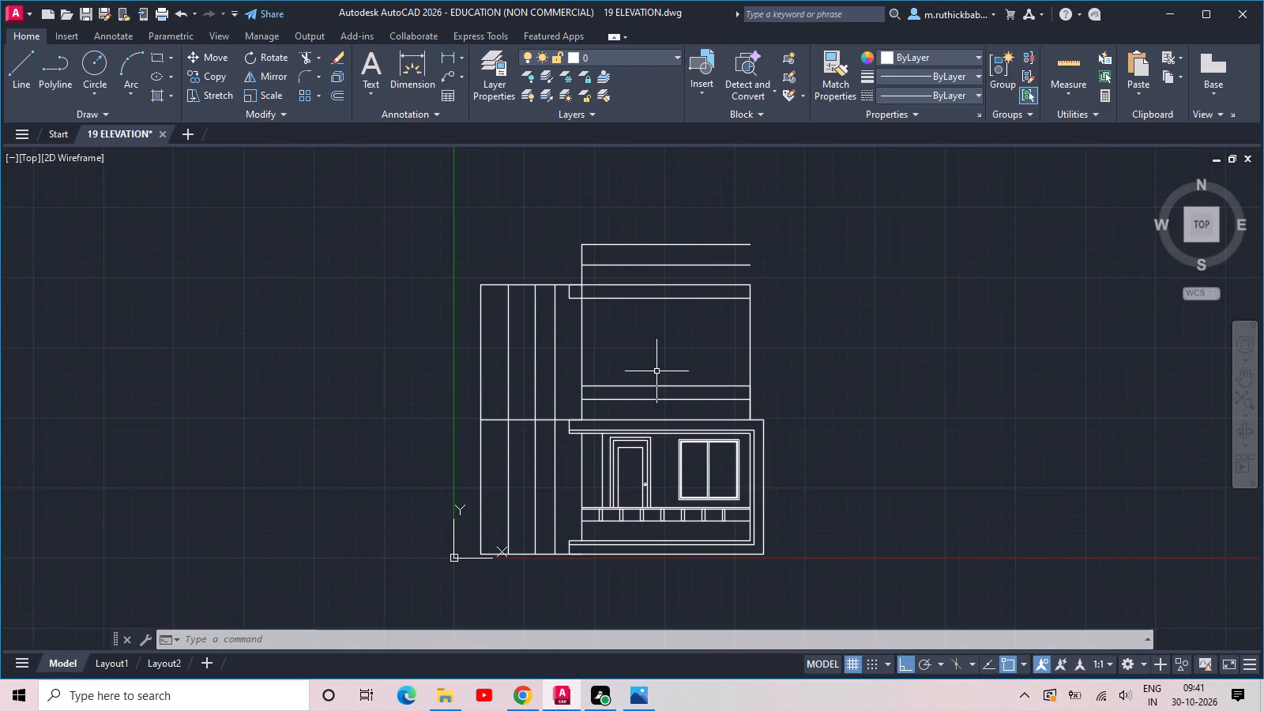
Trim the upper storey's left vertical edge where it crosses the 12" band beneath the storey top line.
scroll(654, 378, "up", 1)
scroll(651, 378, "down", 1)
middle_click_drag(643, 315, 627, 377)
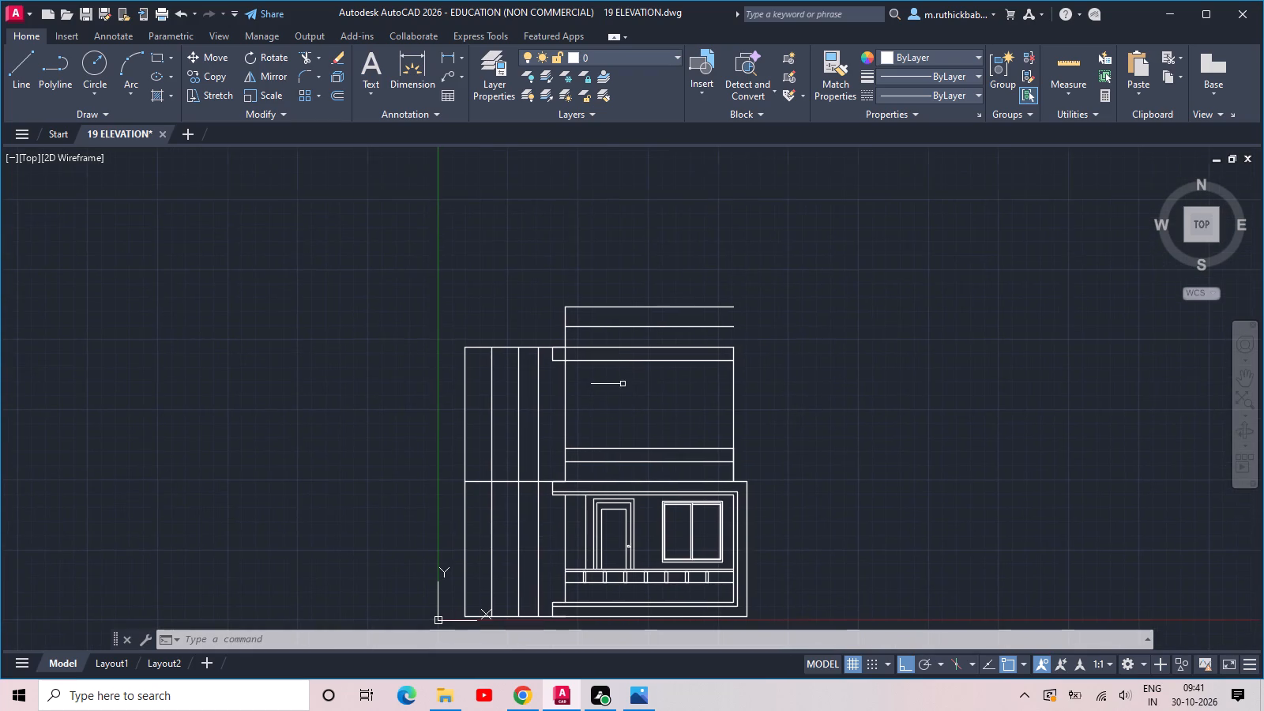
type("TR")
key("space")
key("space")
scroll(571, 353, "up", 2)
left_click(570, 357)
left_click(547, 359)
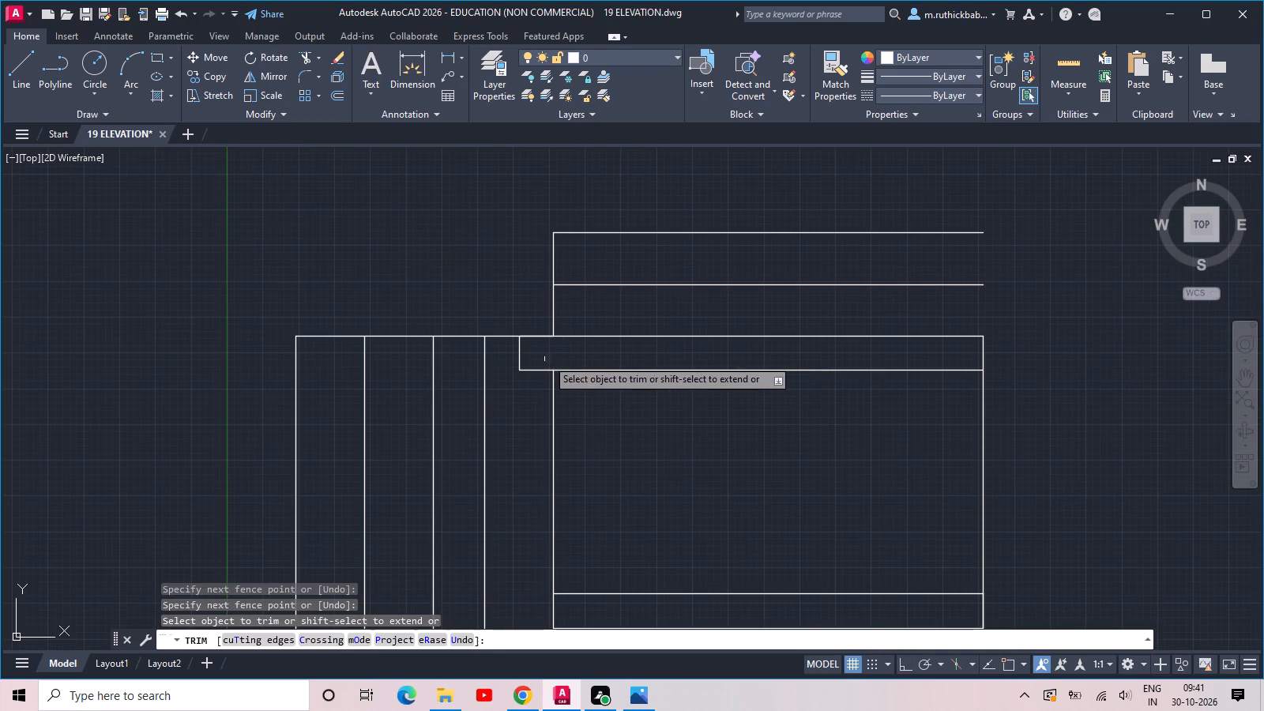
scroll(550, 357, "down", 1)
key("Escape")
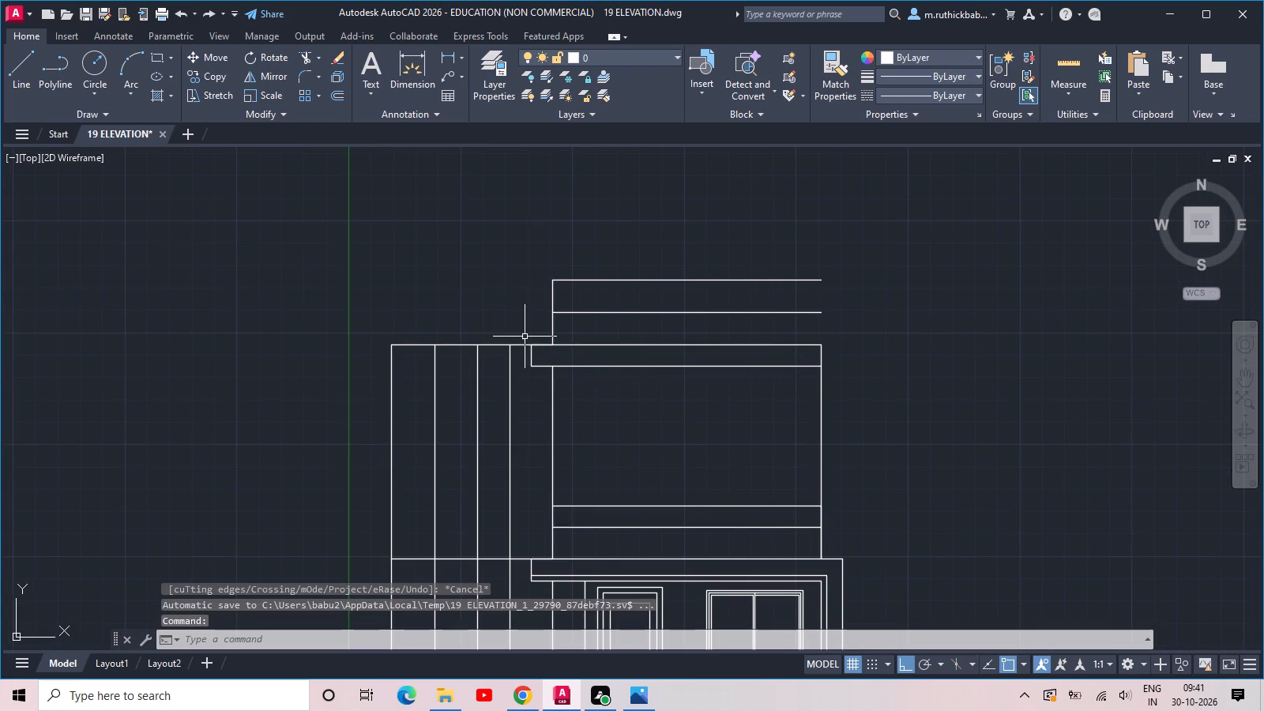
Offset the upper storey's full-width top line upward by 5'.
middle_click_drag(516, 346, 563, 378)
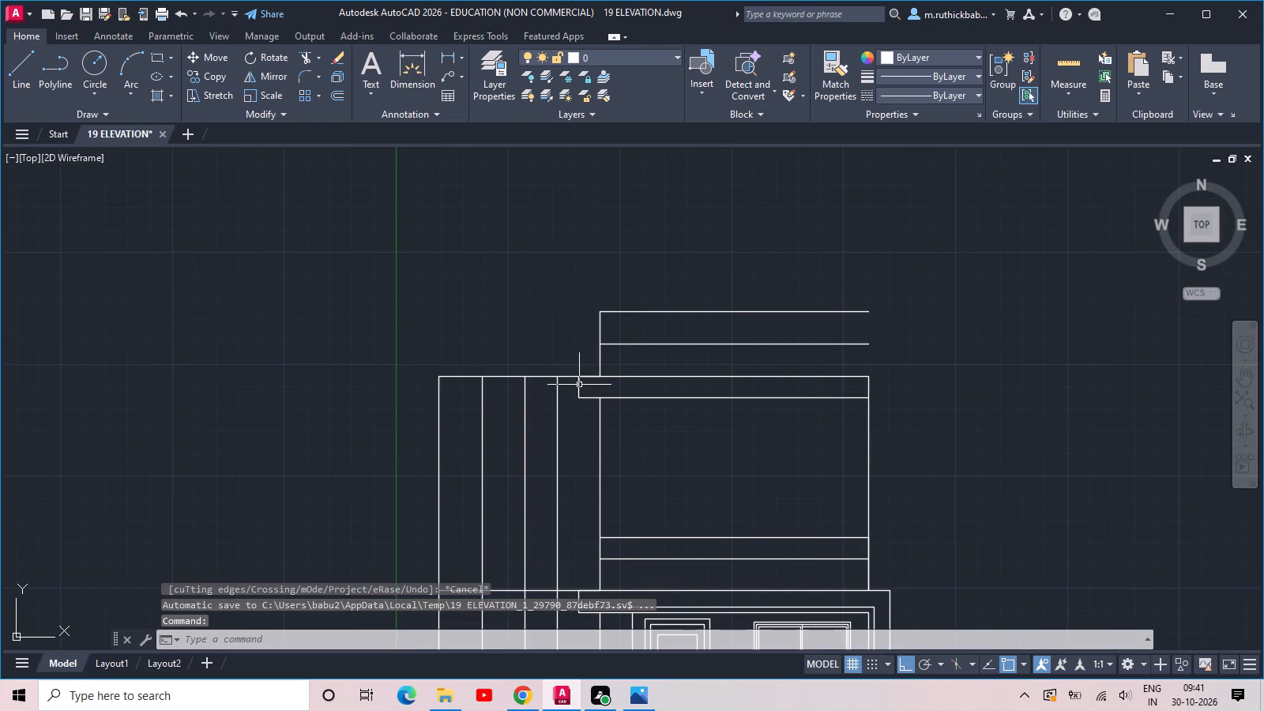
type("OFF")
key("space")
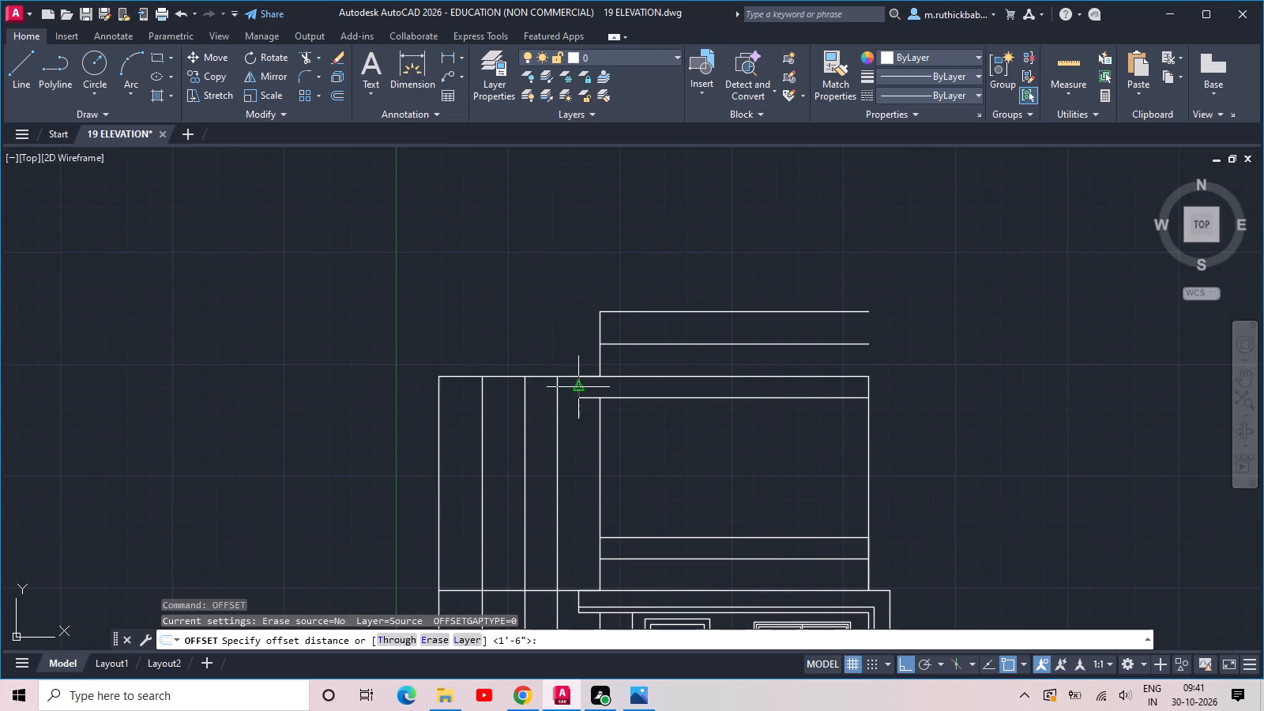
type("7'")
key("Return")
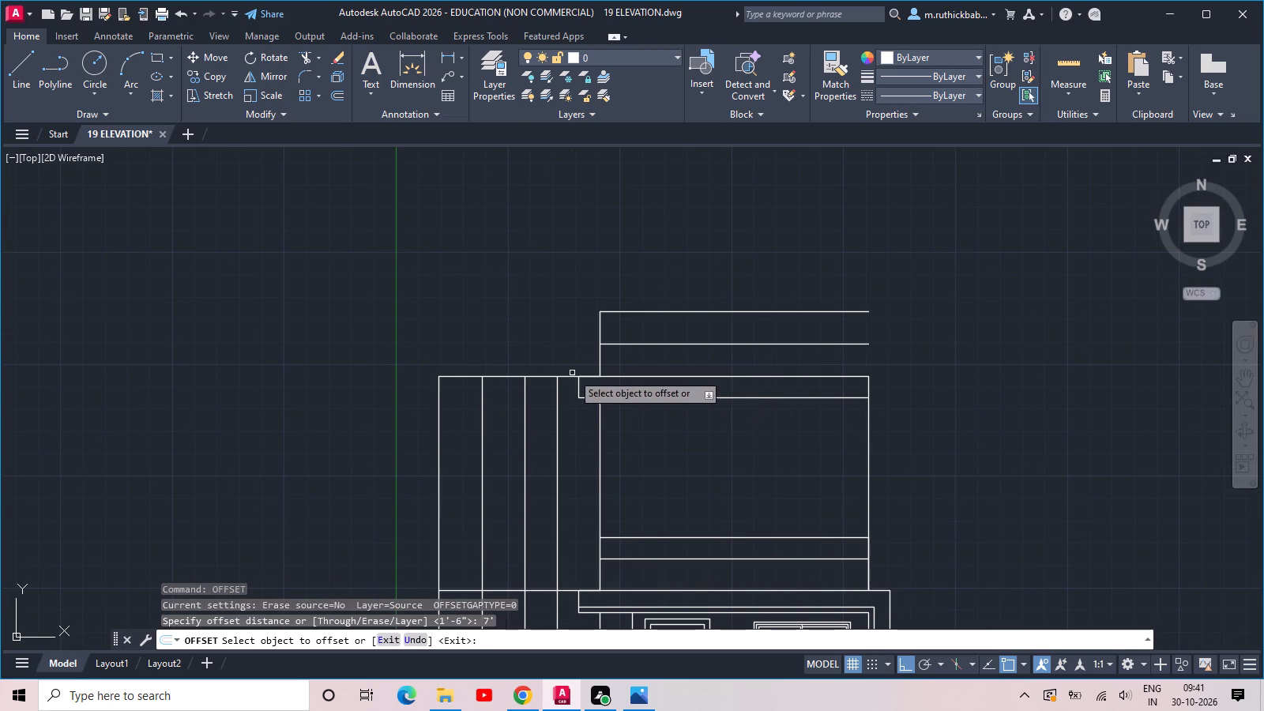
left_click(570, 376)
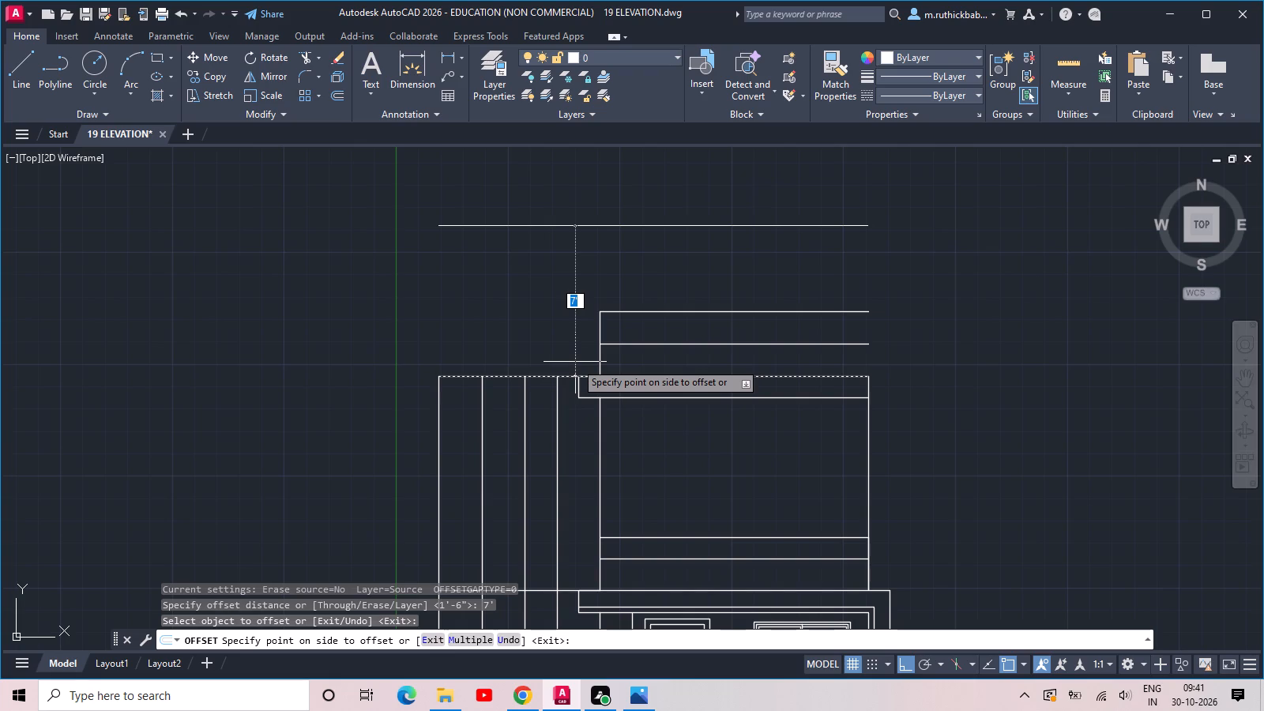
type("5'")
key("Return")
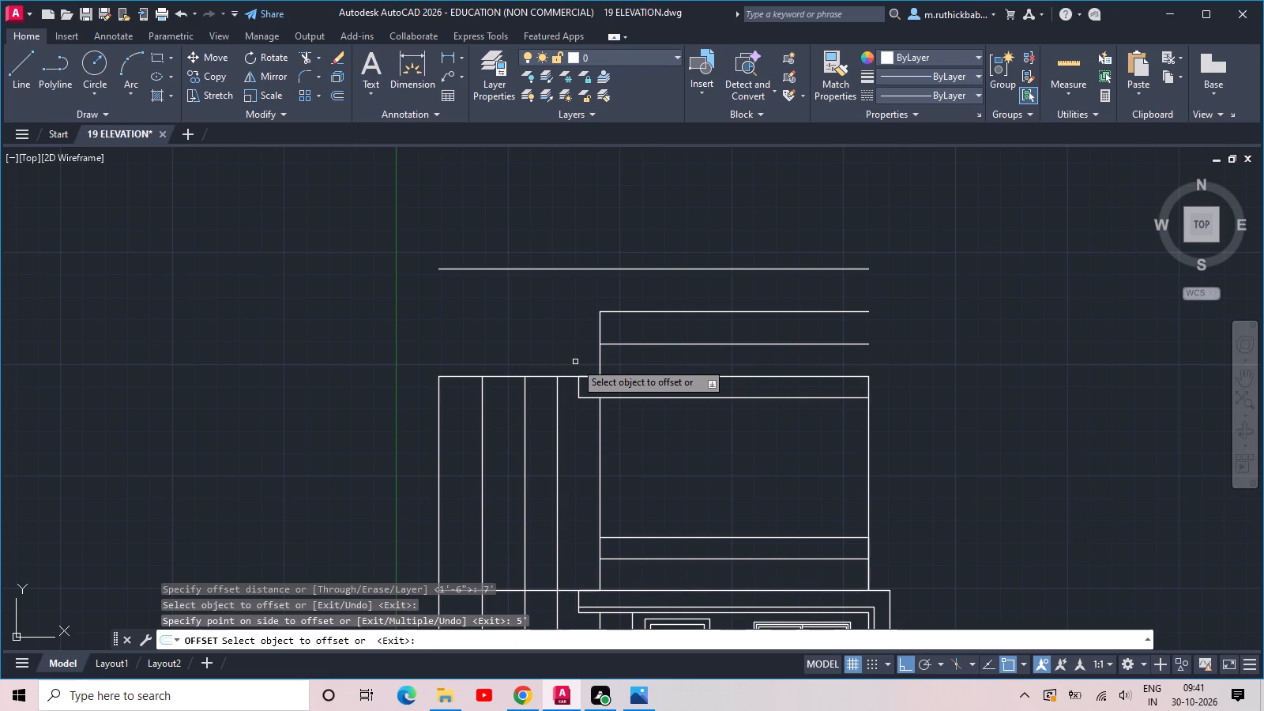
key("Escape")
Extend the left bay's right edge, outer left edge and three inner dividers up to the new topmost line.
key("e")
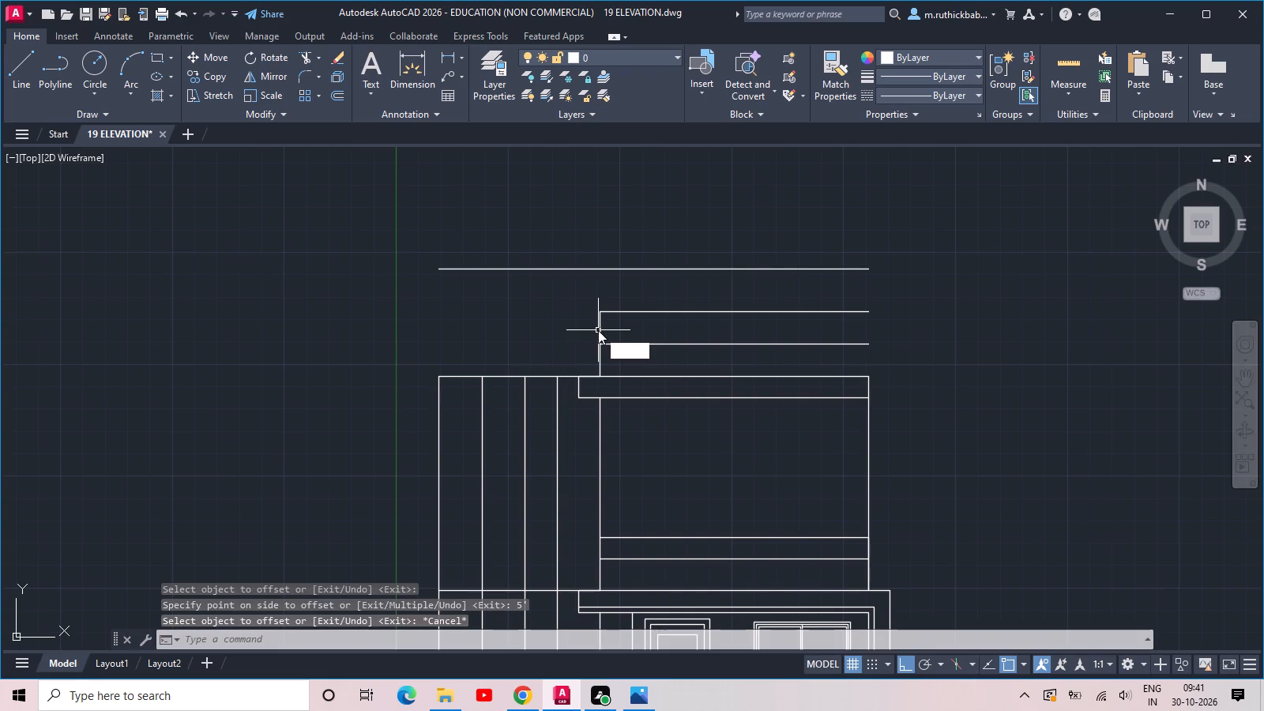
key("x")
key("space")
key("space")
left_click(607, 320)
left_click(592, 328)
key("Escape")
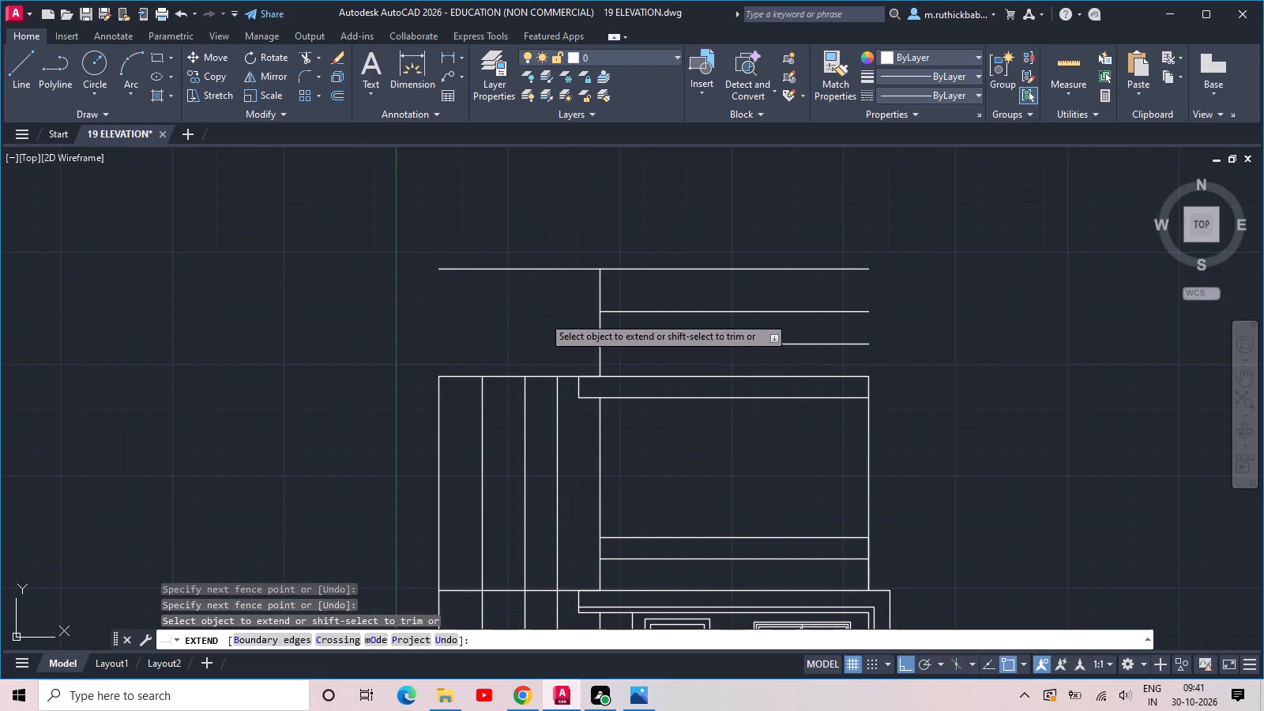
key("space")
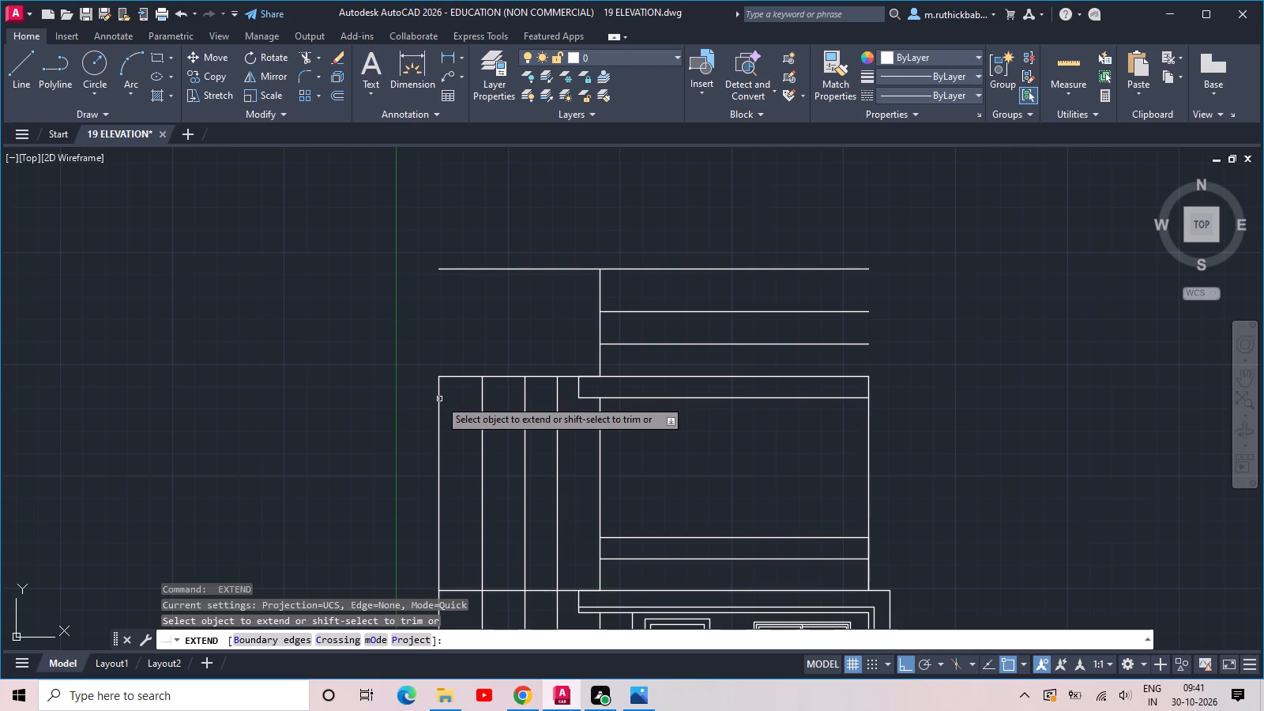
left_click(438, 399)
key("Escape")
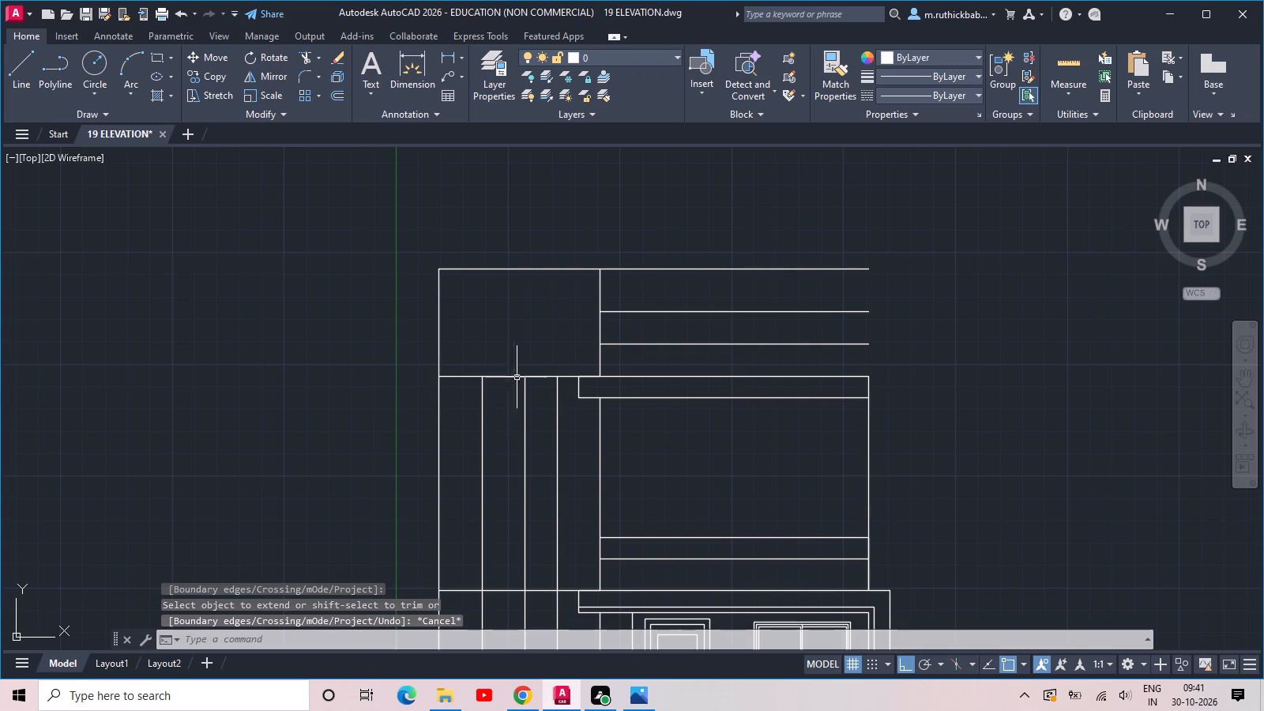
key("space")
left_click(566, 425)
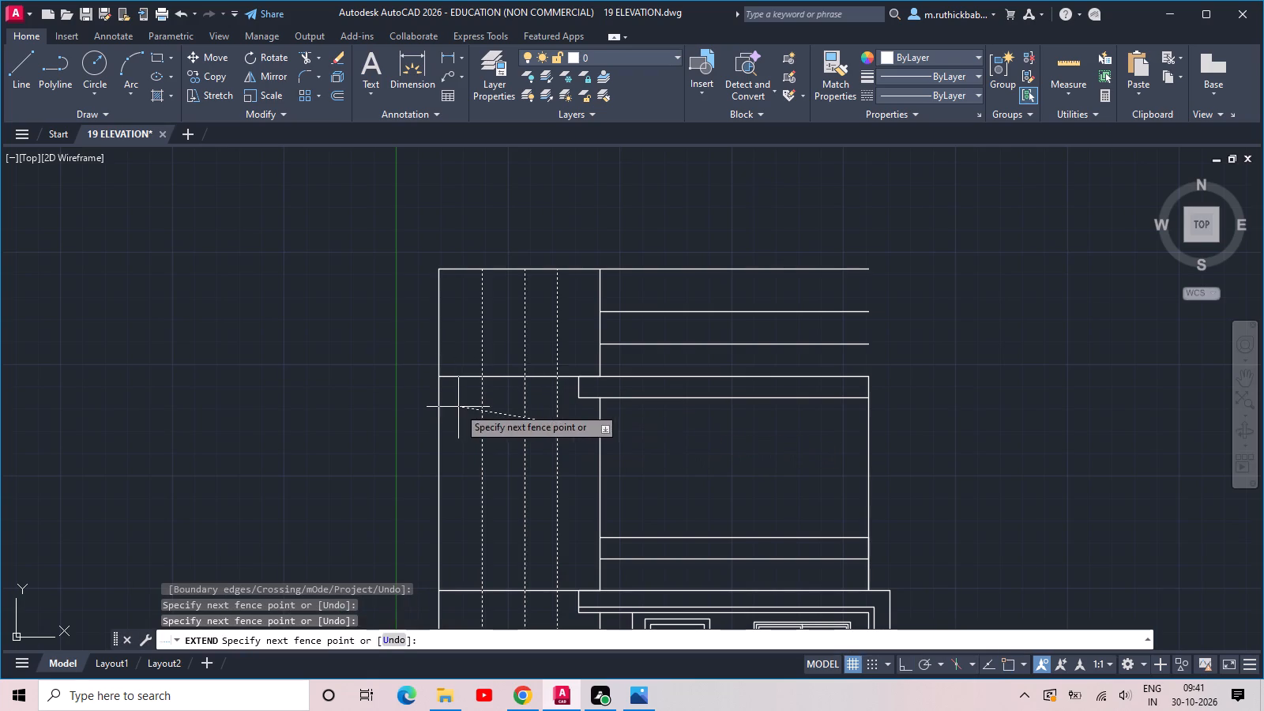
left_click(458, 407)
key("Escape")
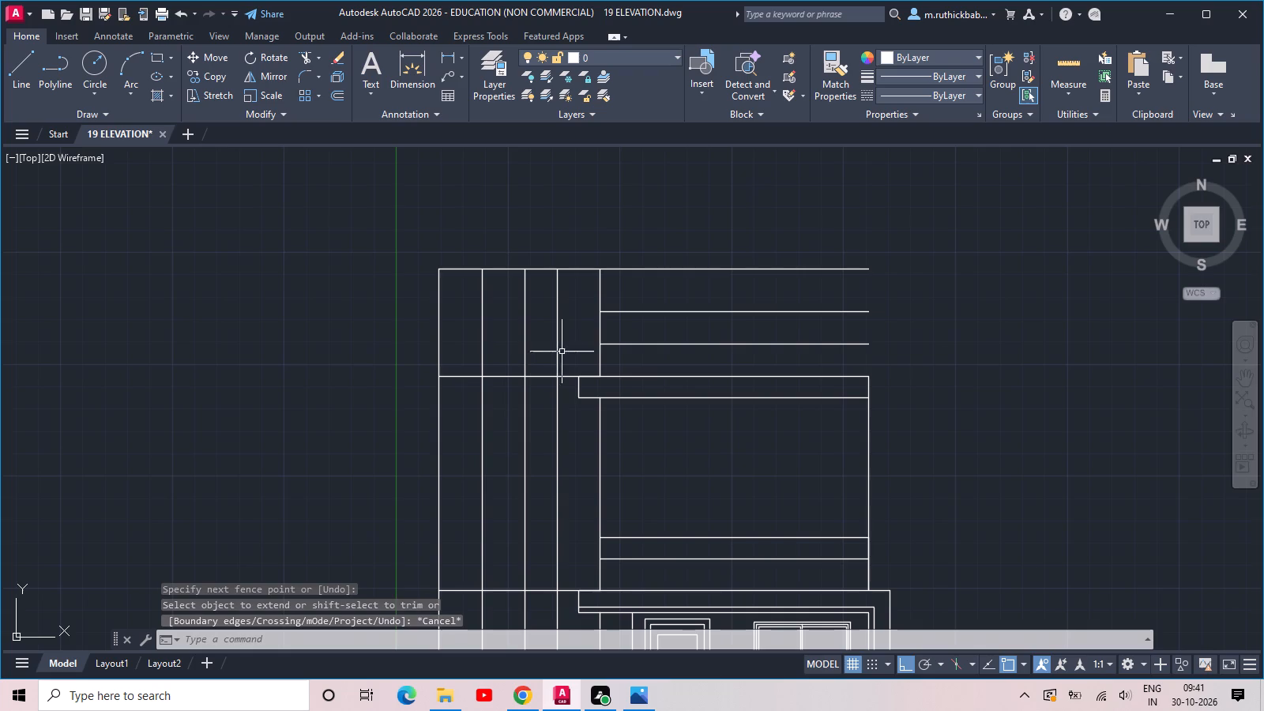
Move the upper of the two roof lines up, to about 3'-7" above the storey top line.
middle_click_drag(637, 305, 592, 342)
scroll(601, 326, "up", 2)
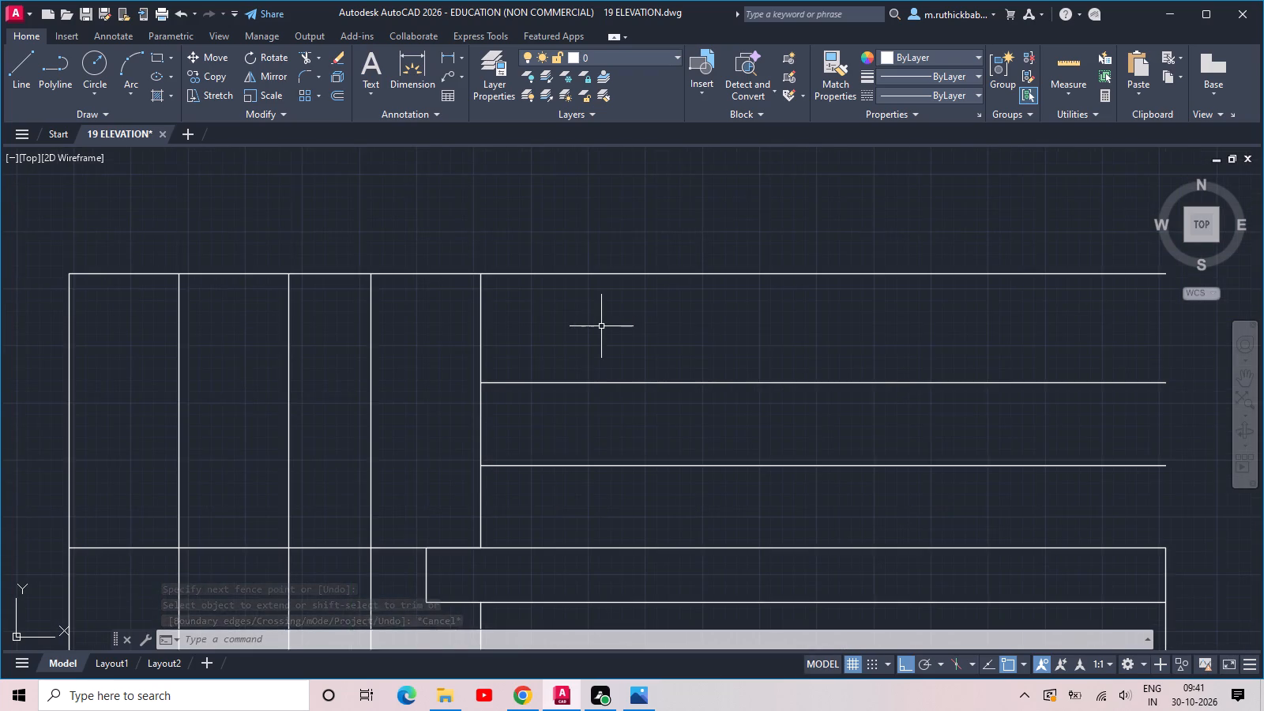
scroll(601, 326, "down", 1)
left_click(627, 378)
left_click(600, 344)
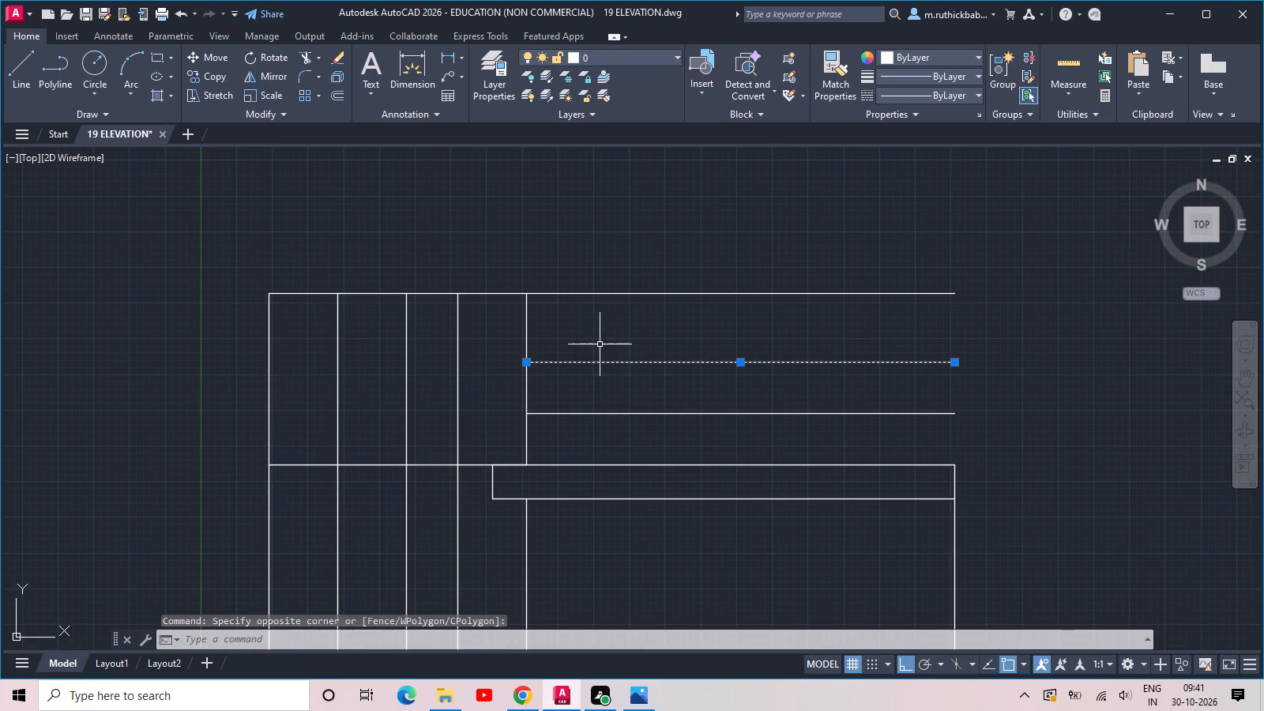
left_click(738, 363)
left_click(736, 343)
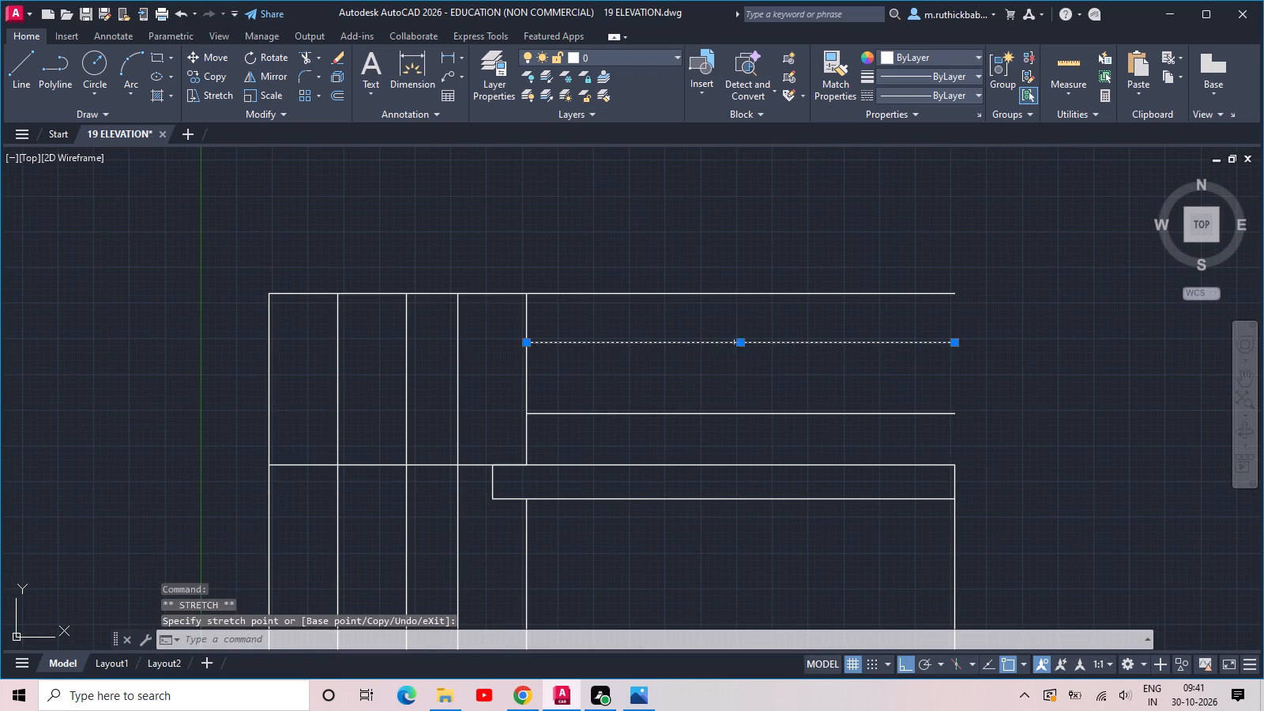
key("Escape")
Trim the topmost line back to the left bay's right edge, removing the part above the roof bands.
type("TR")
key("space")
key("space")
left_click(727, 332)
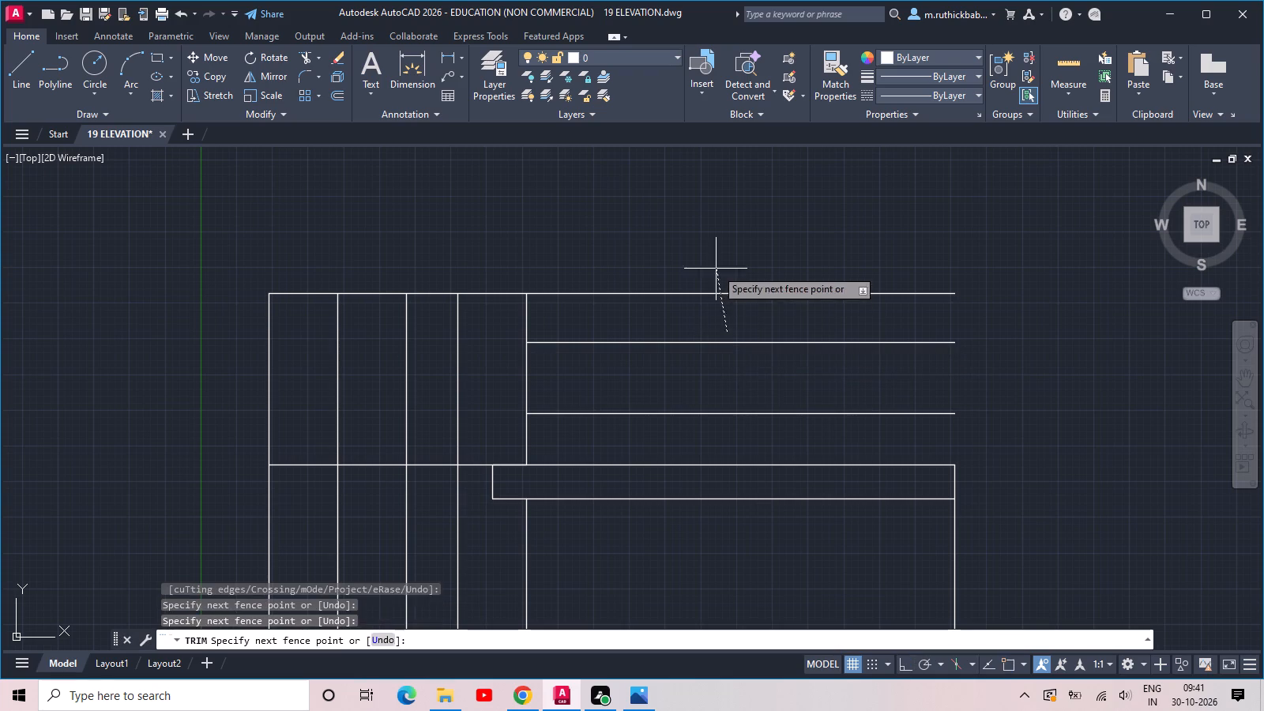
left_click(716, 269)
key("Escape")
Draw a vertical line closing the roof bands' right end, from the upper roof line down to the storey top corner.
type("L")
key("space")
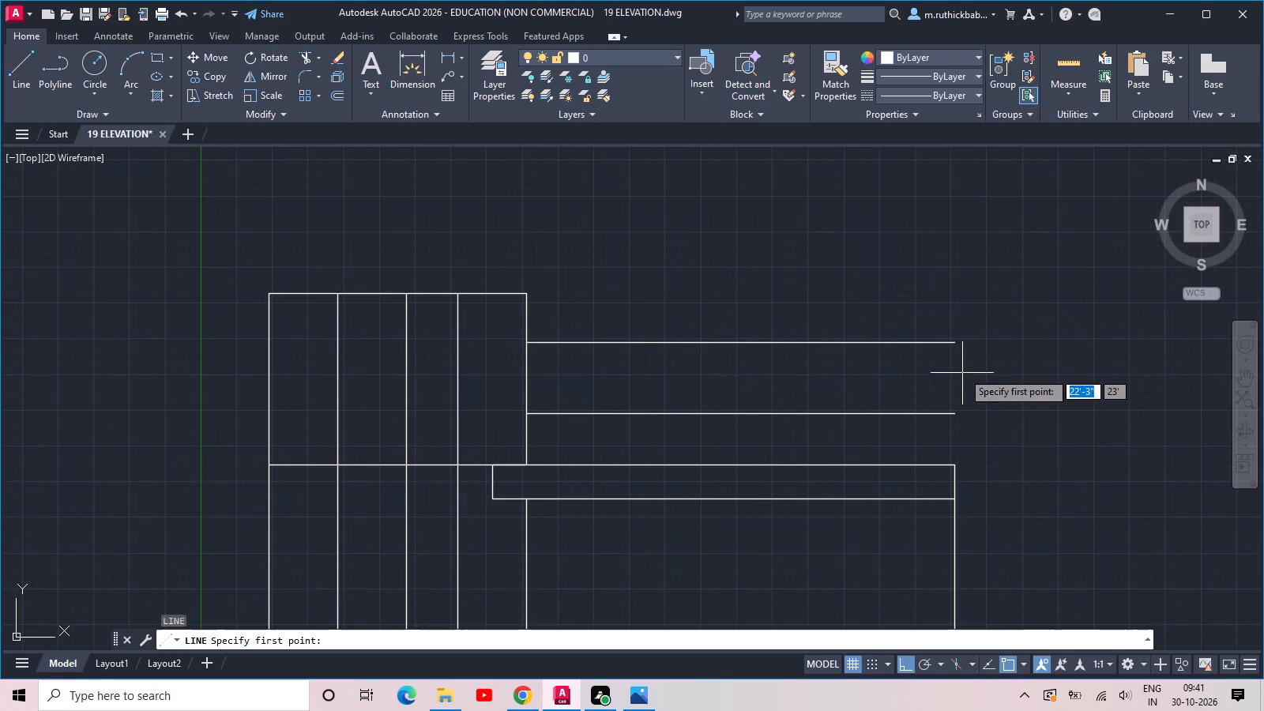
left_click(957, 343)
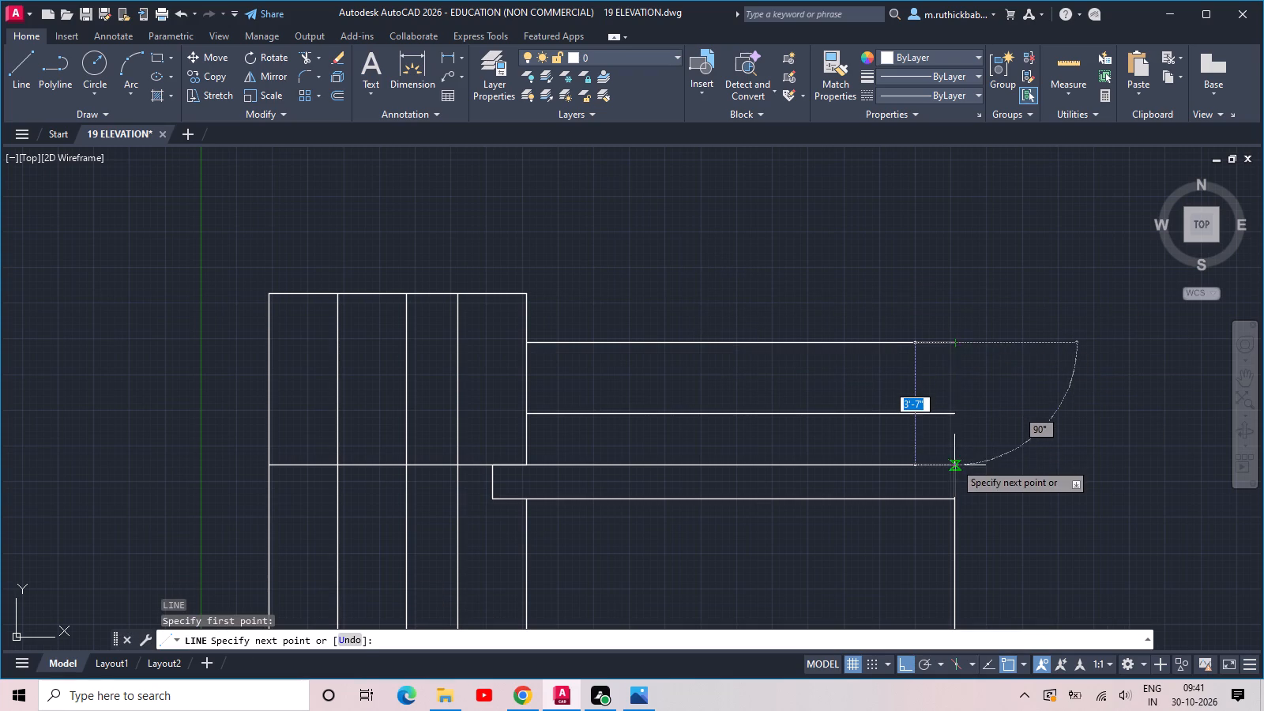
left_click(954, 462)
key("Escape")
Copy the ground-floor door frame and window straight up so the door stands on the upper storey's lower band.
scroll(991, 410, "down", 2)
middle_click_drag(999, 497, 845, 405)
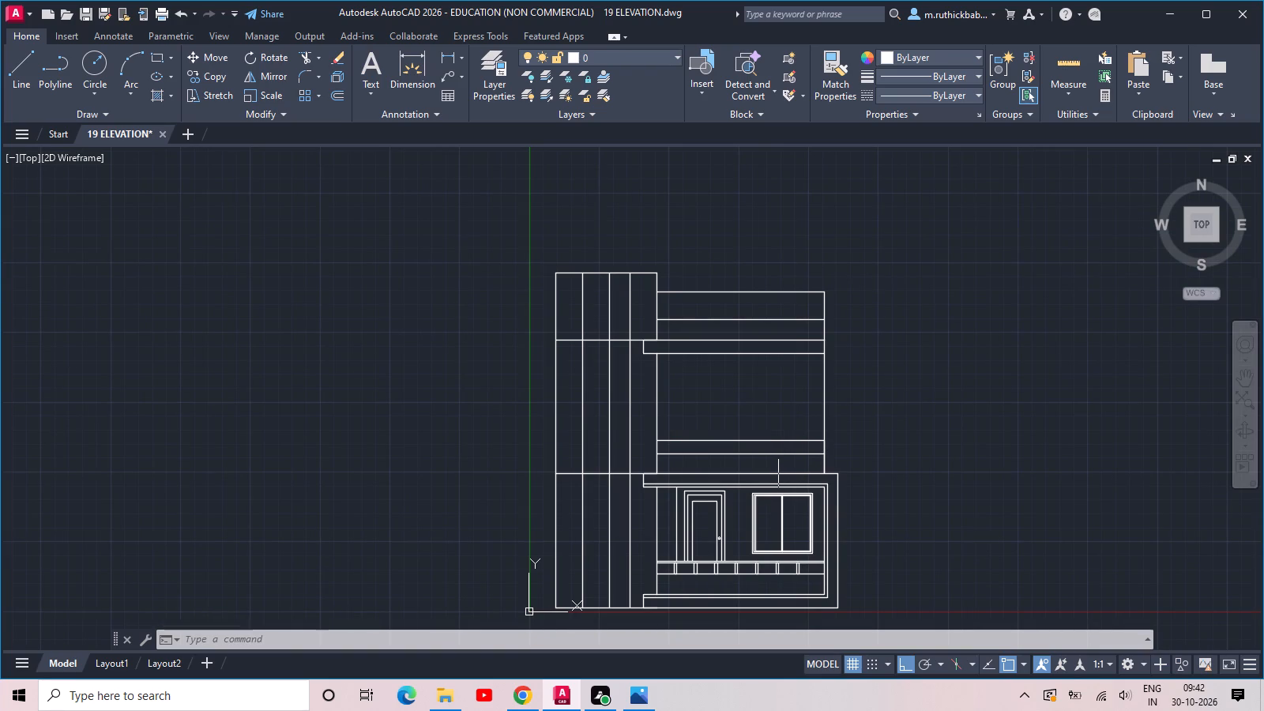
scroll(778, 529, "up", 2)
scroll(777, 529, "down", 1)
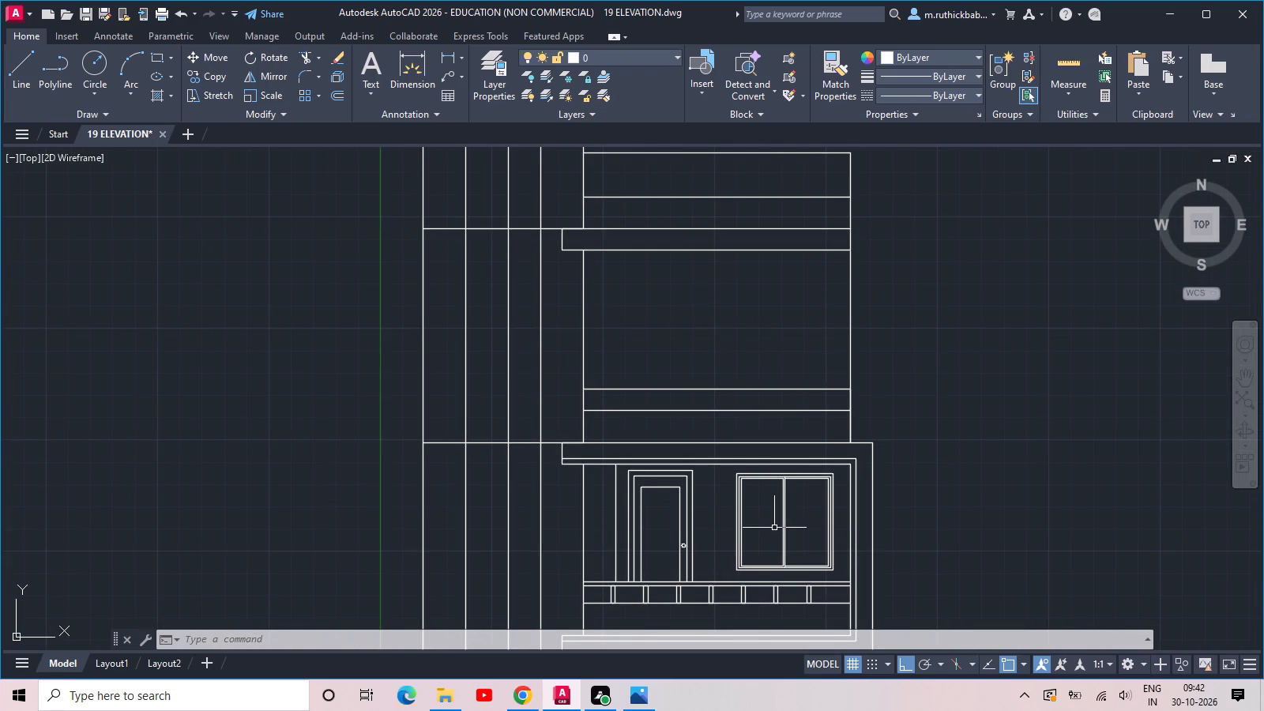
middle_click_drag(774, 528, 818, 456)
scroll(747, 464, "up", 1)
scroll(745, 464, "down", 1)
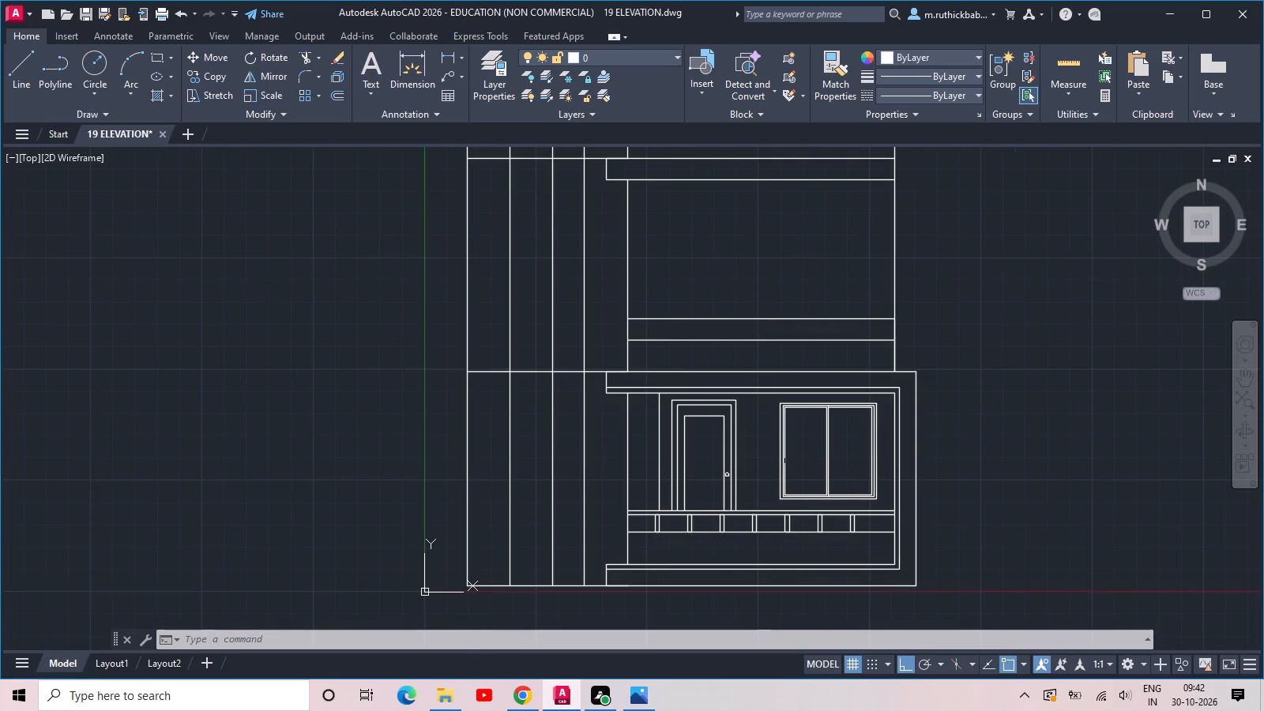
left_click_drag(848, 455, 822, 449)
left_click(686, 448)
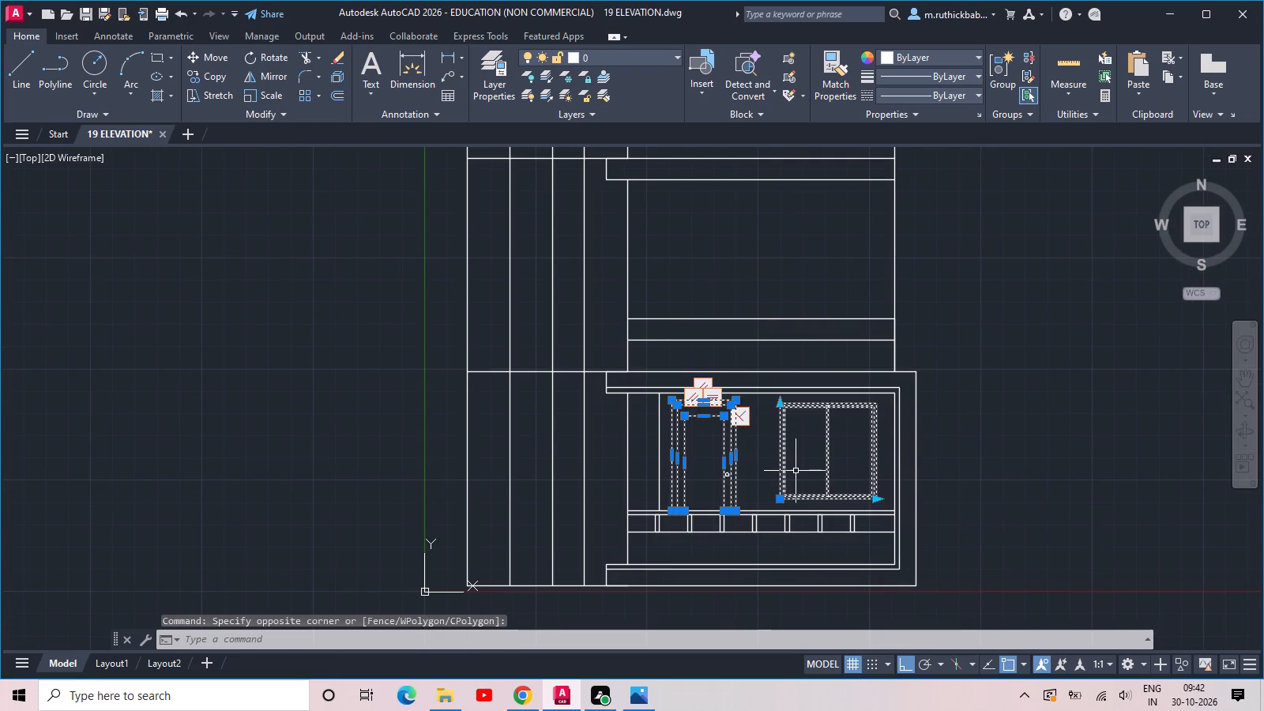
key("c")
type("O")
key("space")
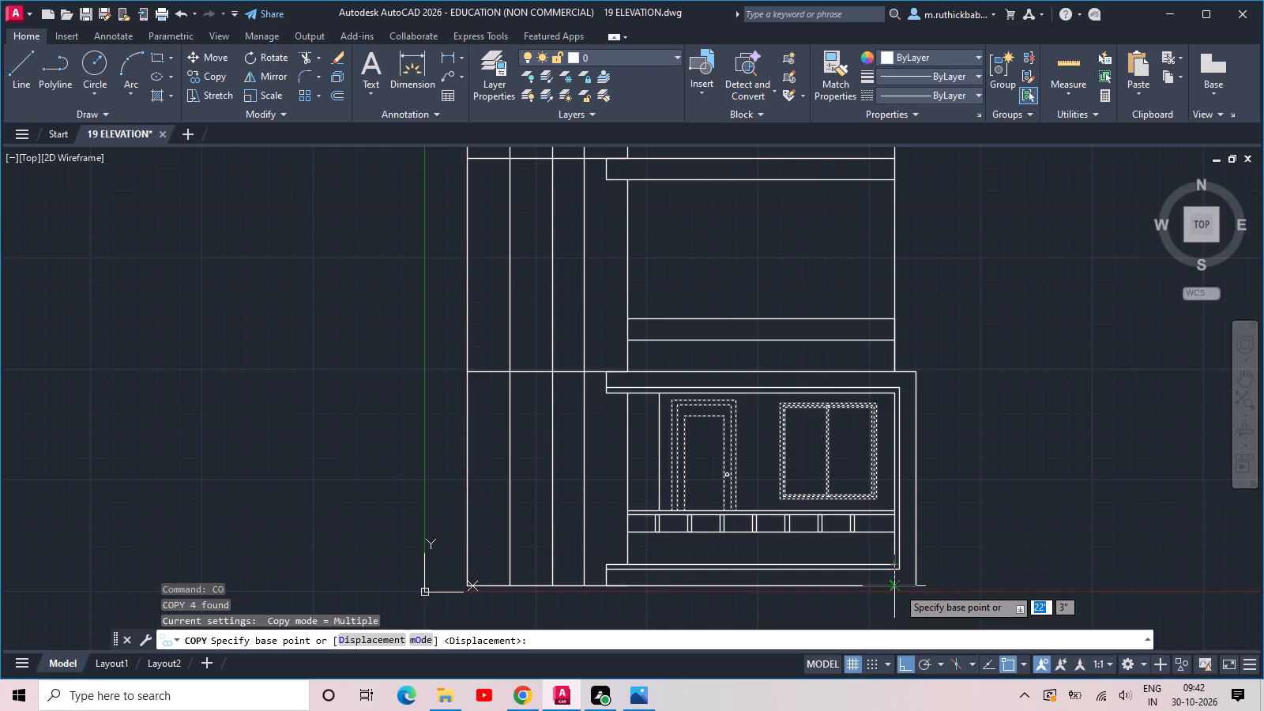
left_click(897, 397)
key("Escape")
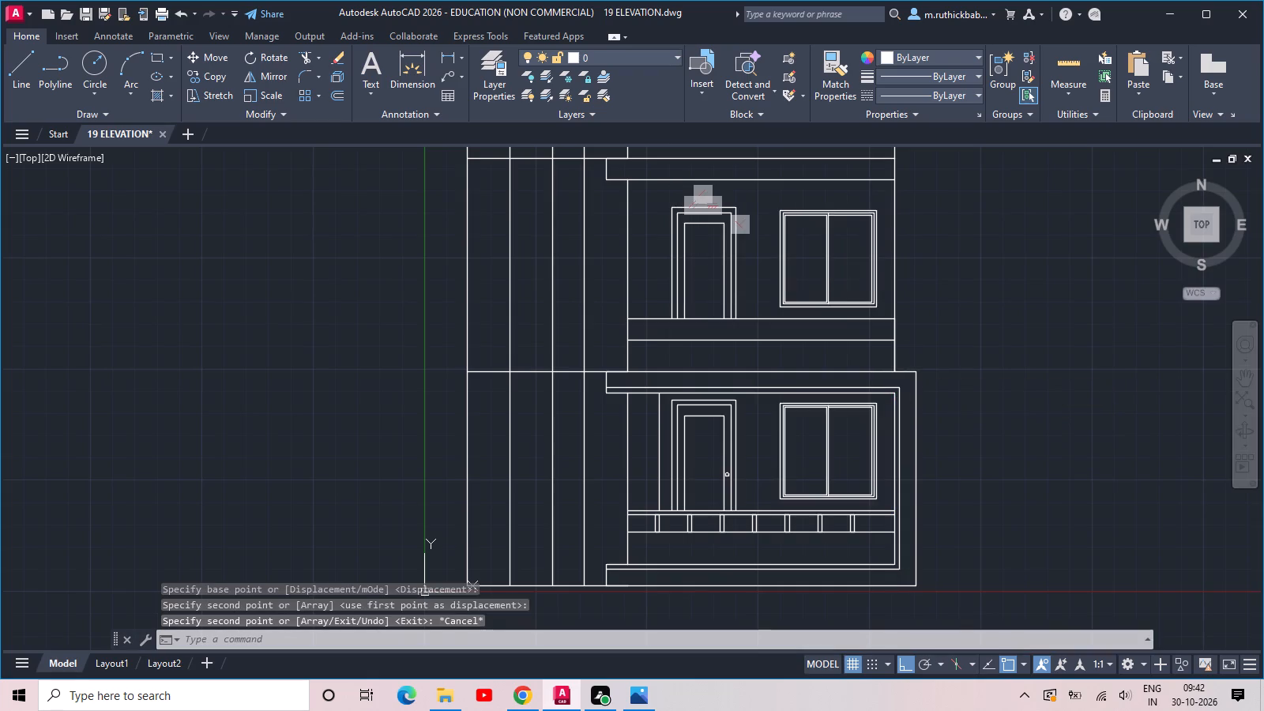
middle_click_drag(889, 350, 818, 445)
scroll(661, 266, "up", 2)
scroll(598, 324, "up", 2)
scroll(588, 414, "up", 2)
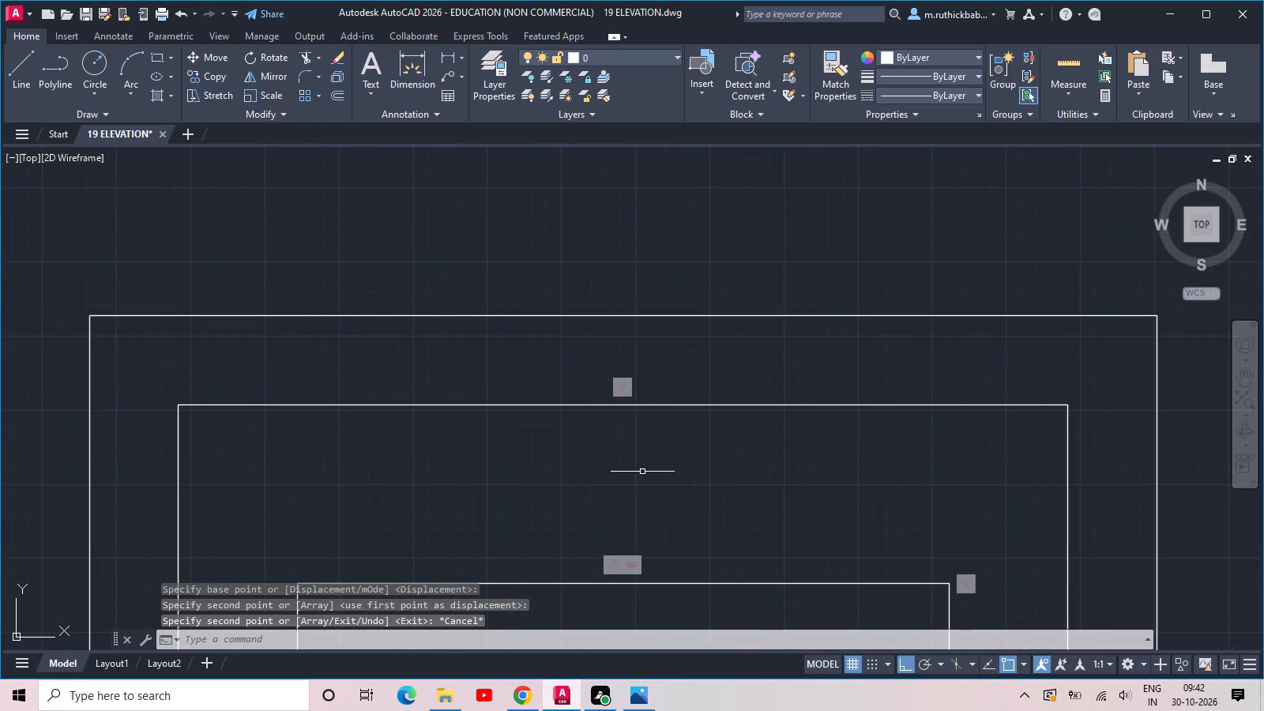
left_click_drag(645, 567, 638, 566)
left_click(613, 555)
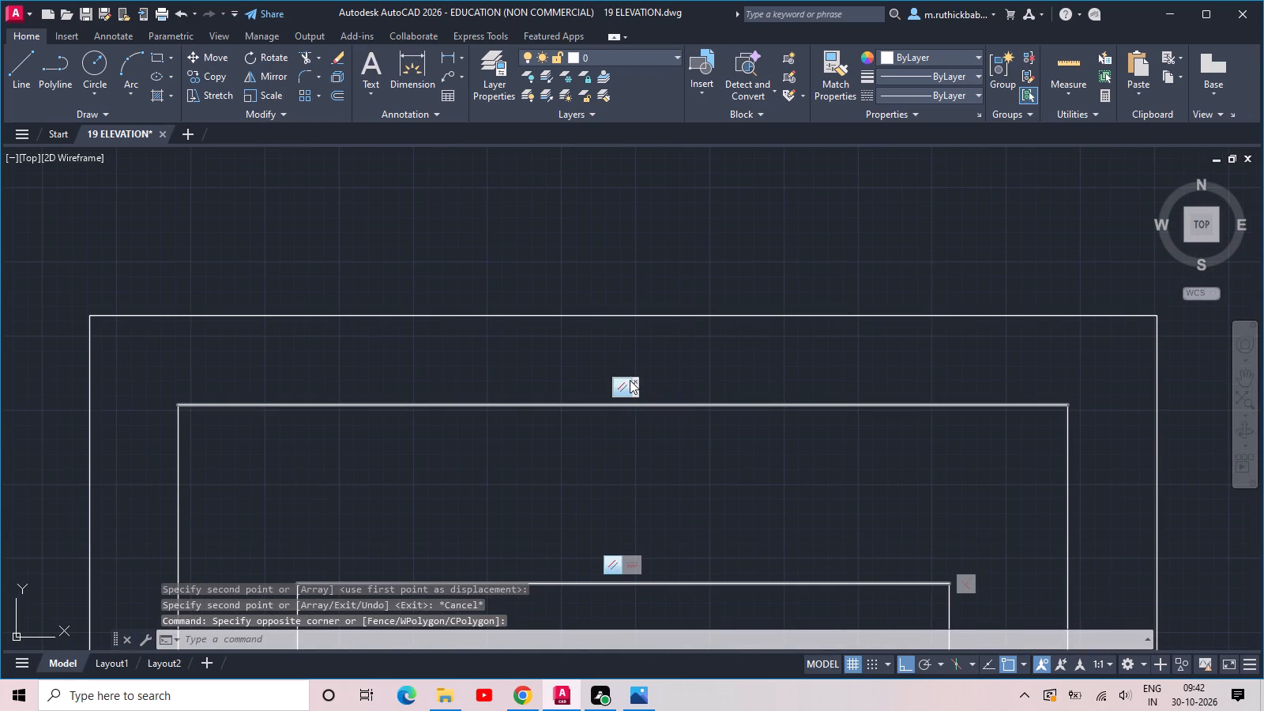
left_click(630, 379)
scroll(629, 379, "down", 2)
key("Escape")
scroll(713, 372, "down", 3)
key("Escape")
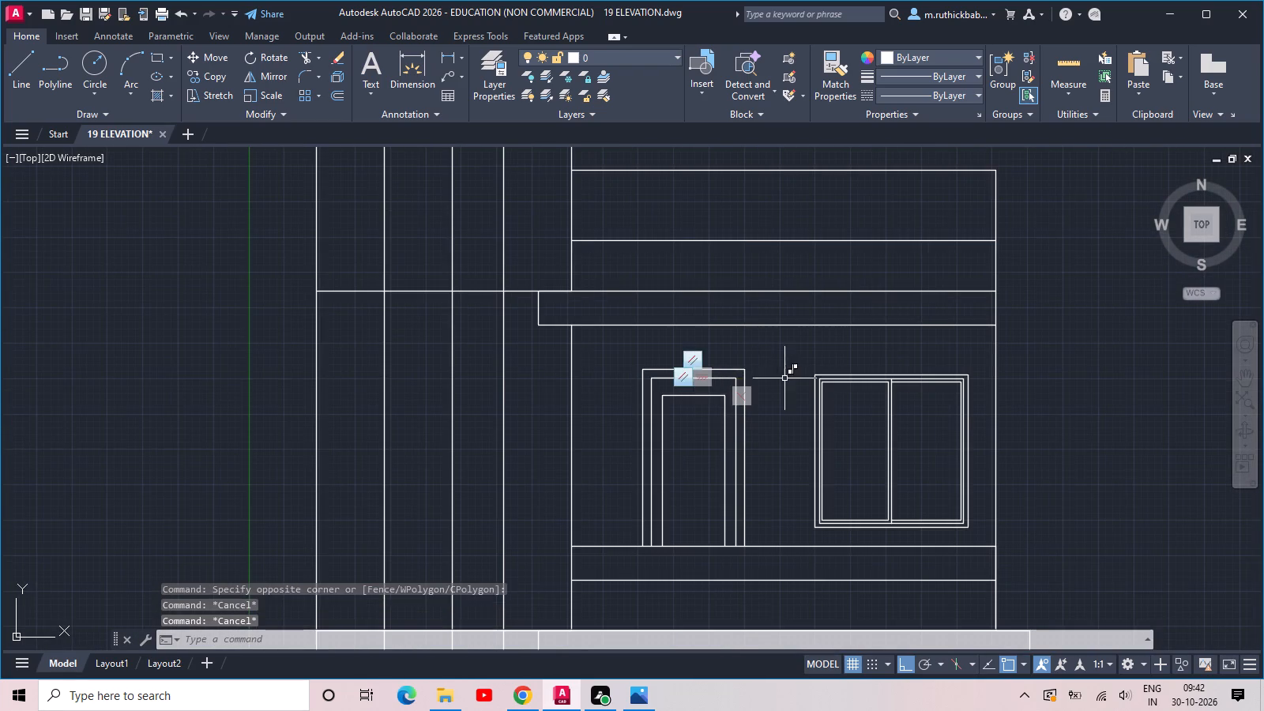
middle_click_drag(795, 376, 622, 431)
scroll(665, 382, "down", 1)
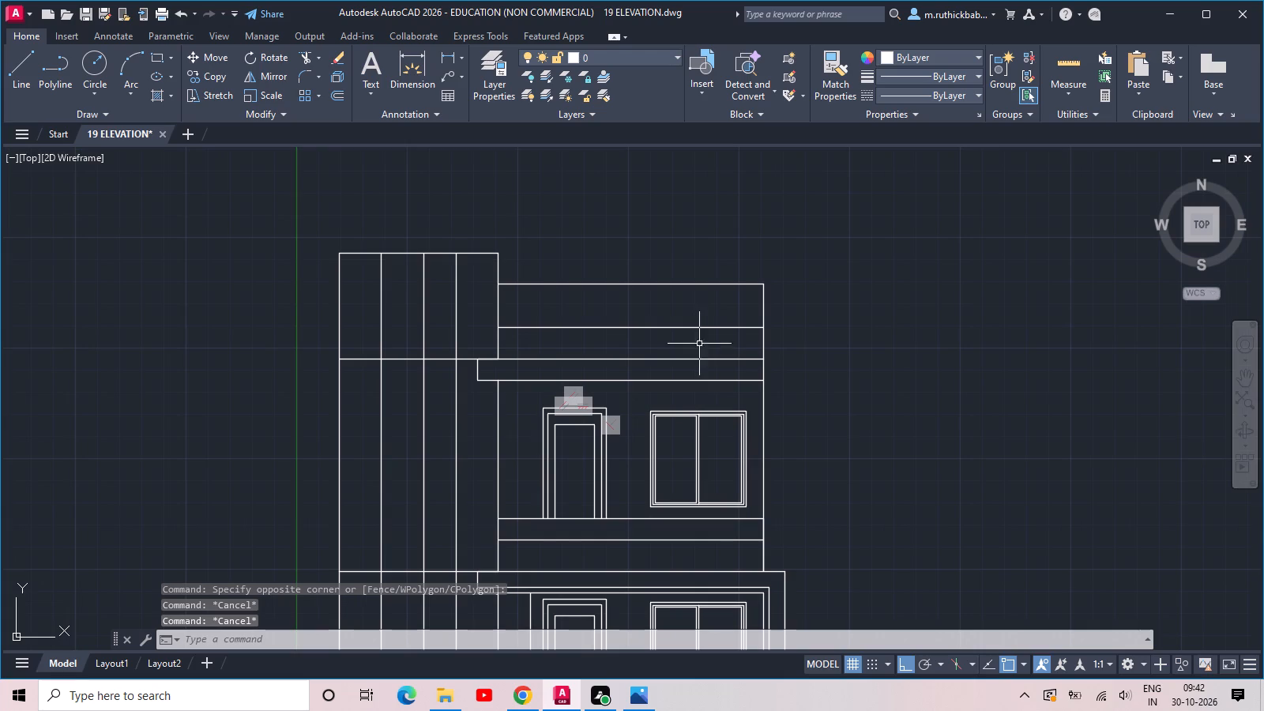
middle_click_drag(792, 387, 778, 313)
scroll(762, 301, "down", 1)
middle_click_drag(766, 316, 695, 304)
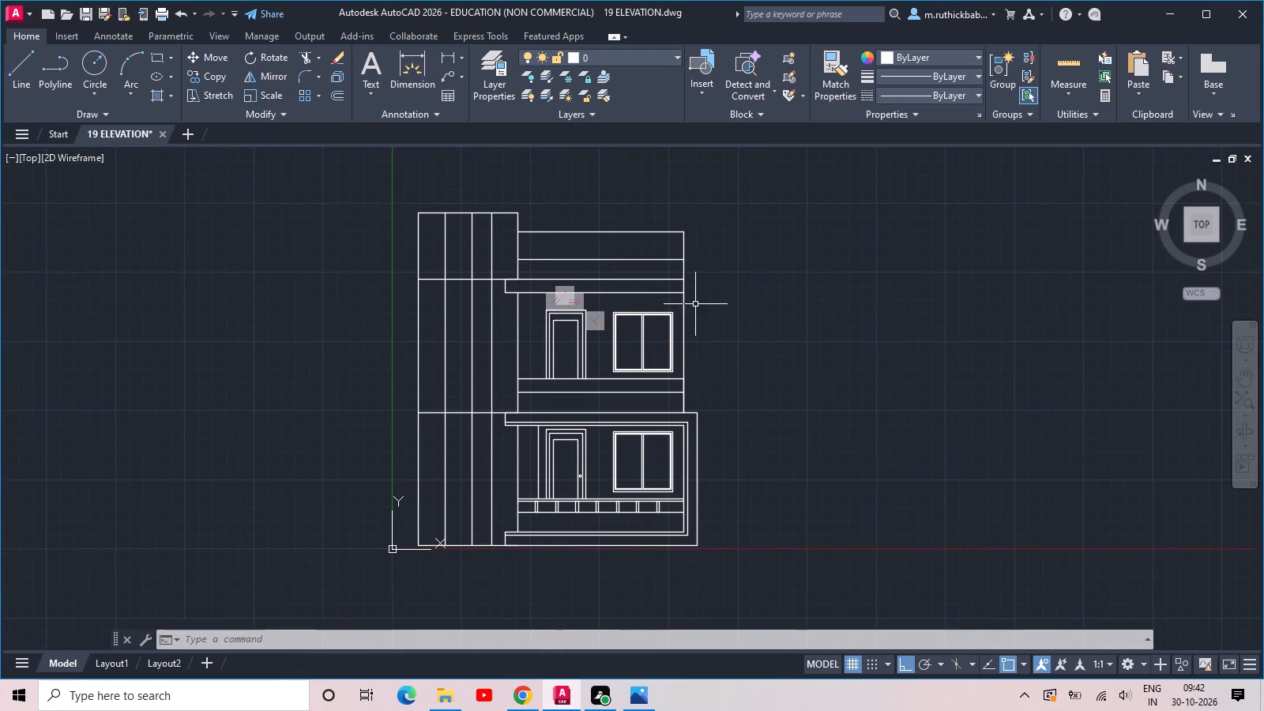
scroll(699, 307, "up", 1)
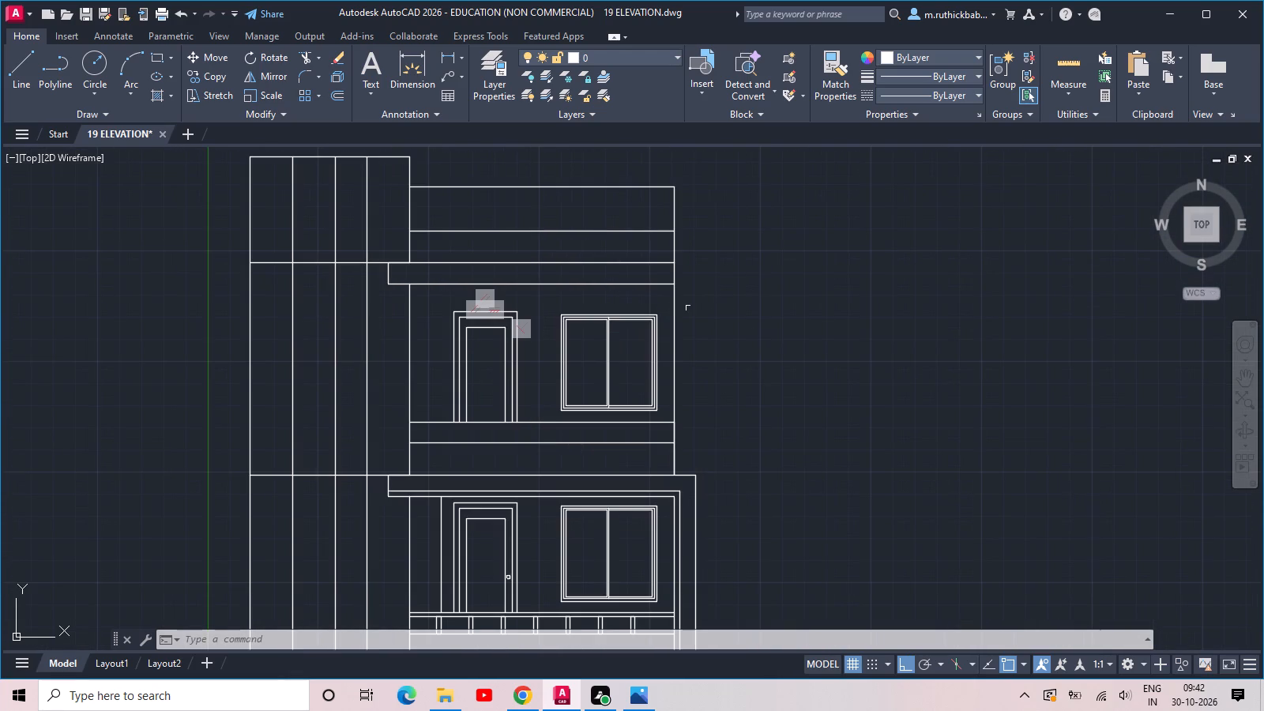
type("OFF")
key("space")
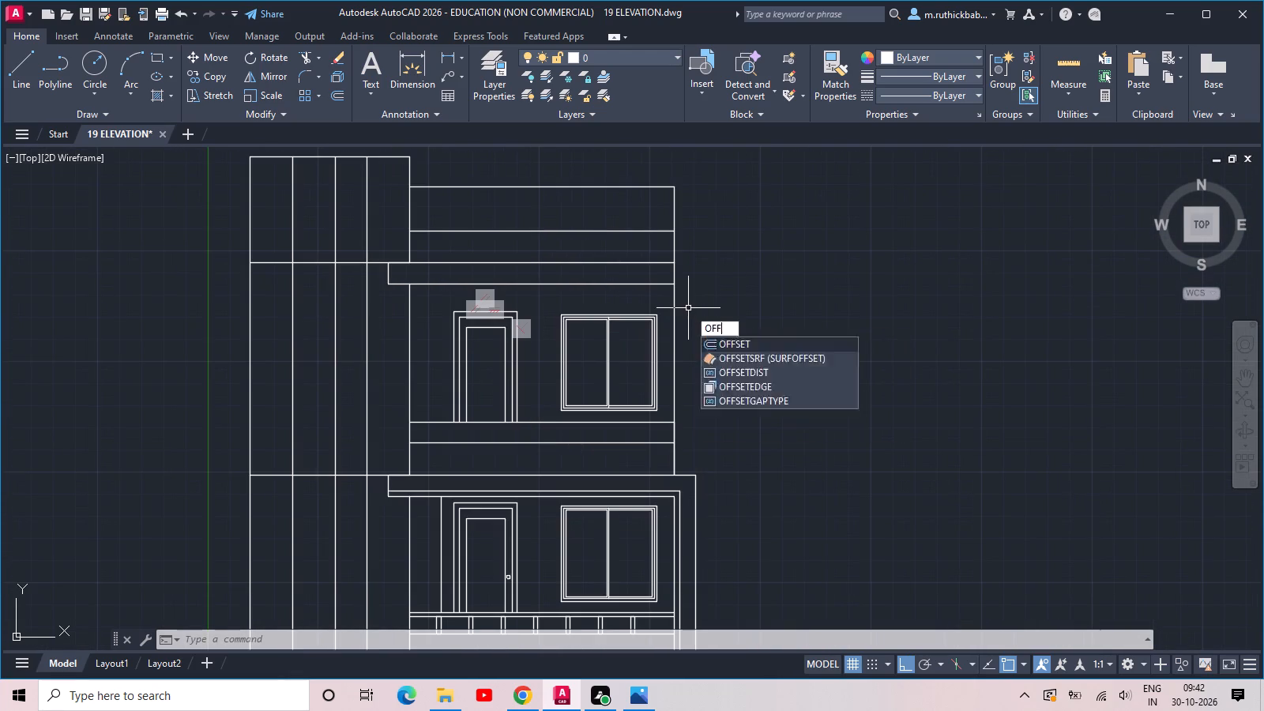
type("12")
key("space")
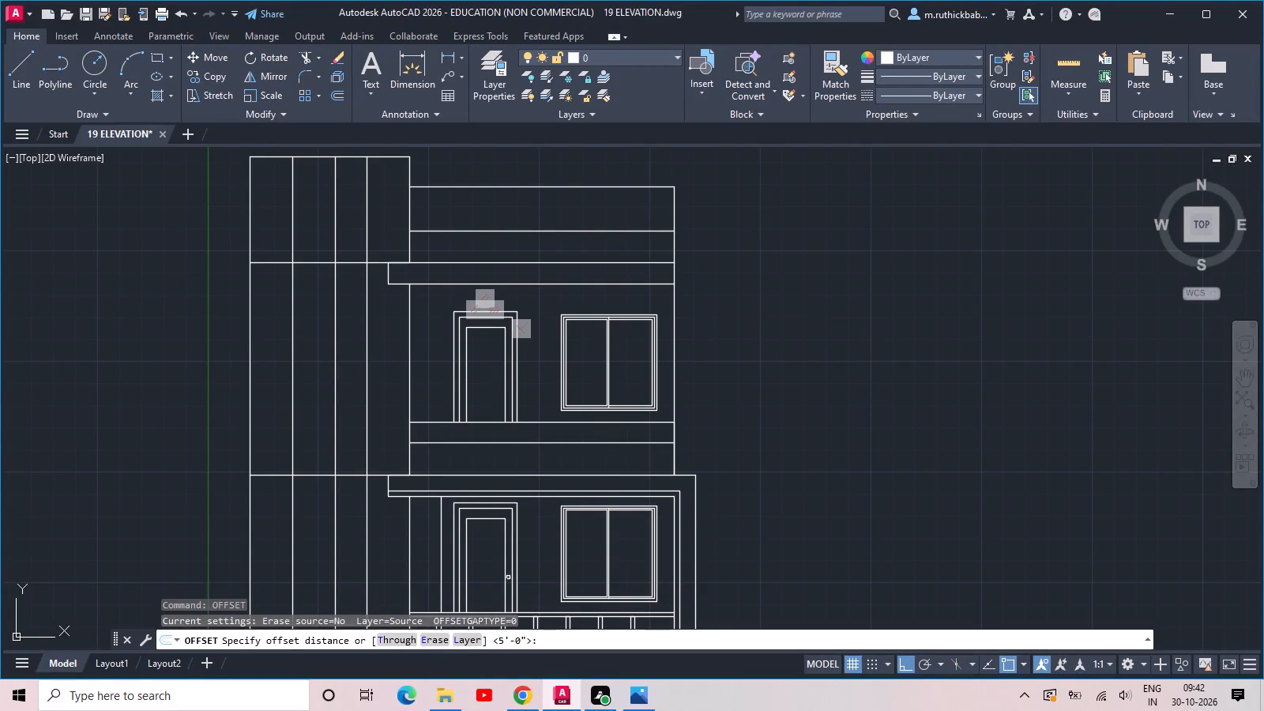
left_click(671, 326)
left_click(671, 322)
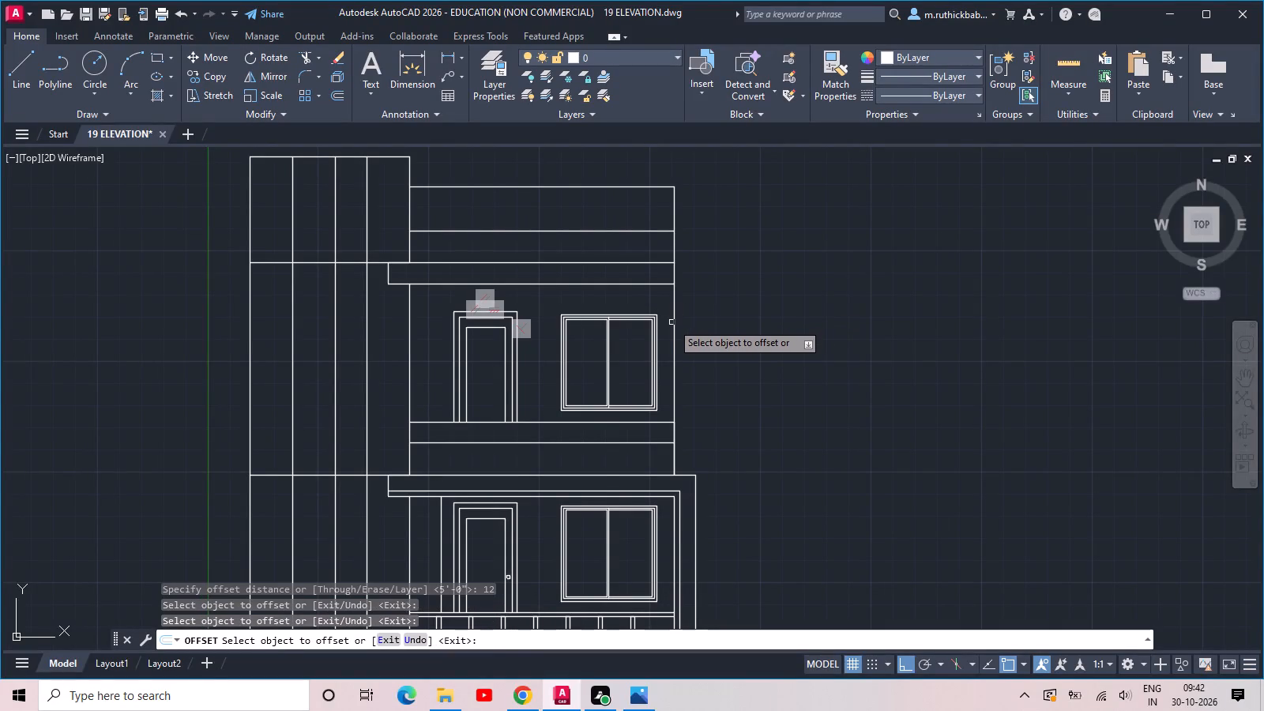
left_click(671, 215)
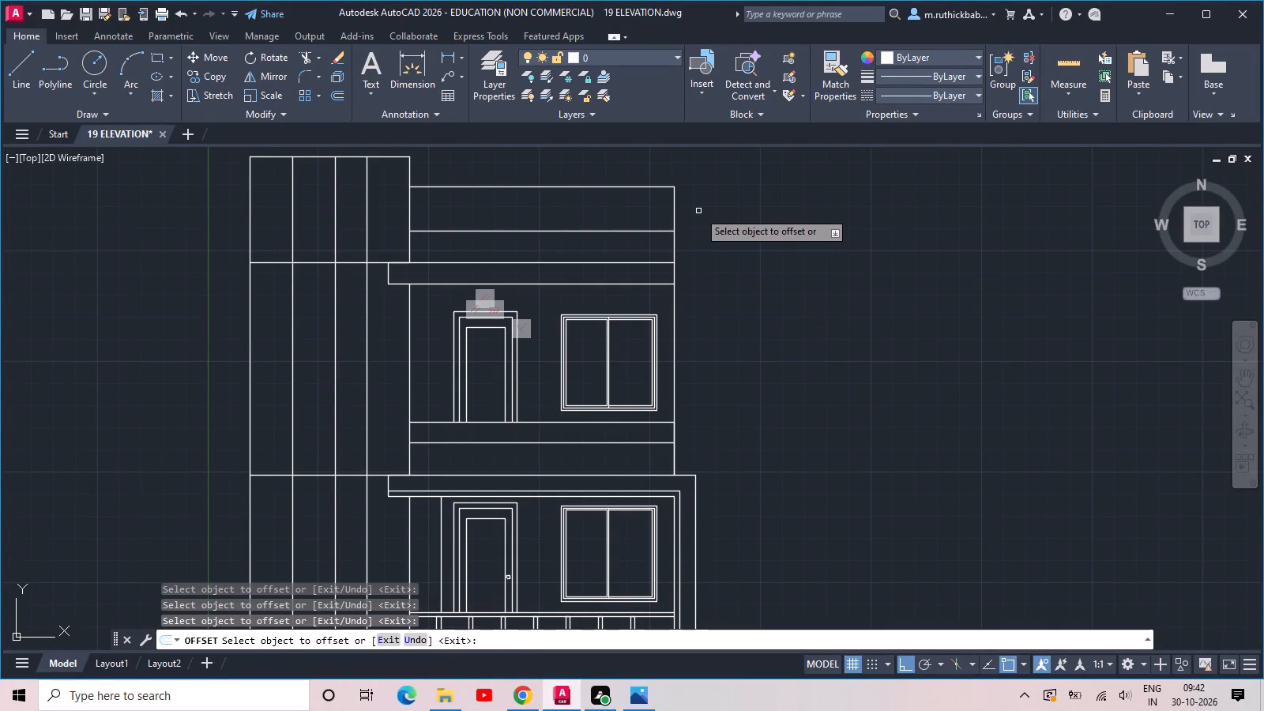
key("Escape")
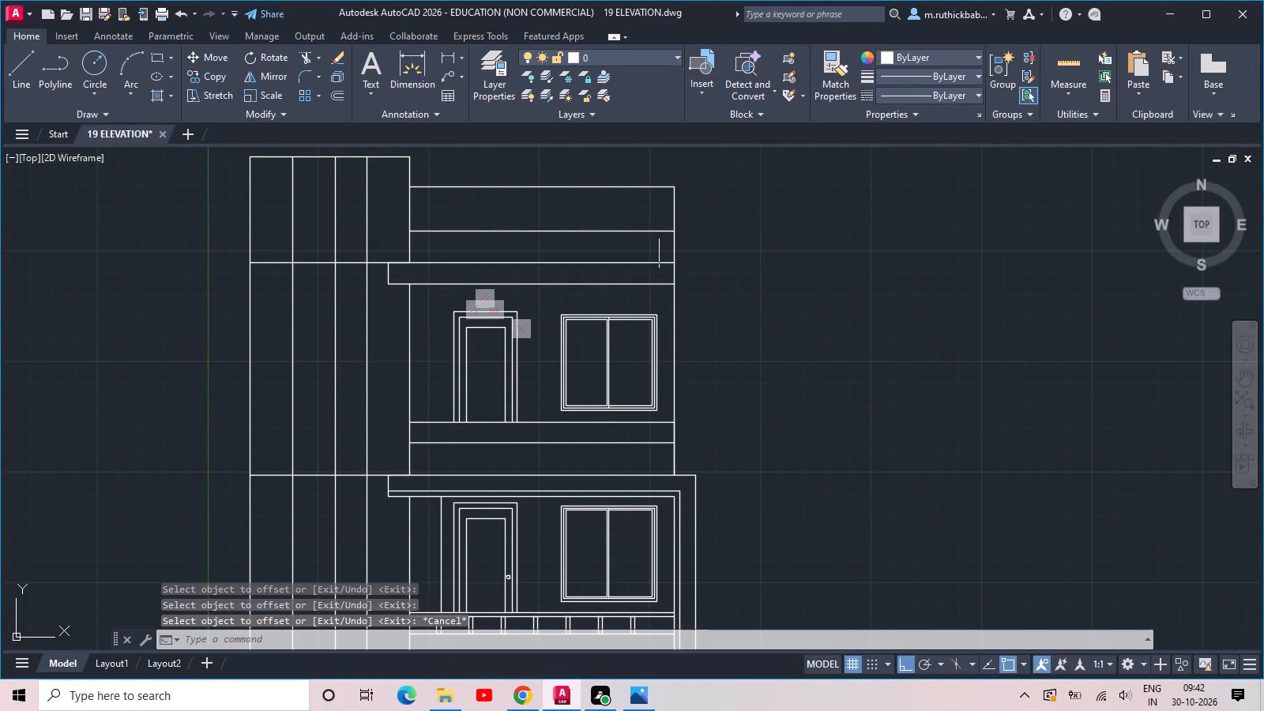
Draw a rectangle 12 inches wide and 1' high extending the band above the upper-storey window beyond the wall's right edge.
scroll(653, 256, "up", 3)
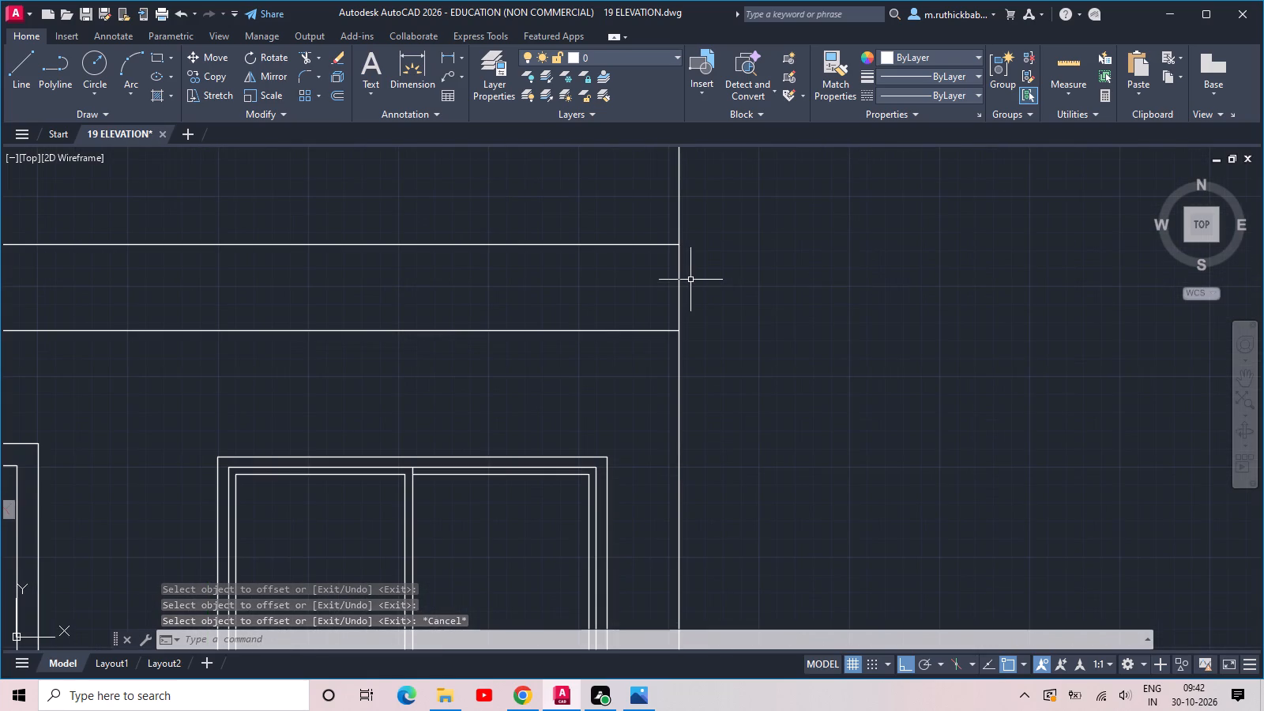
type("REC")
key("space")
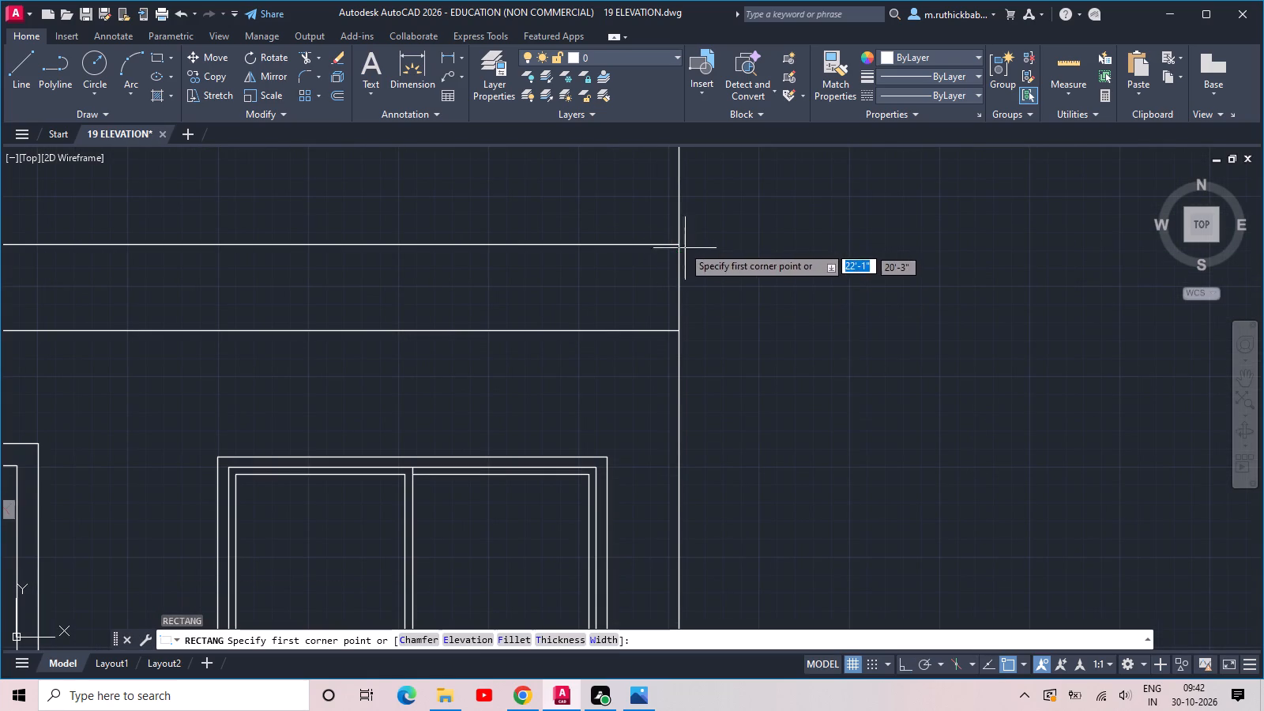
left_click(681, 244)
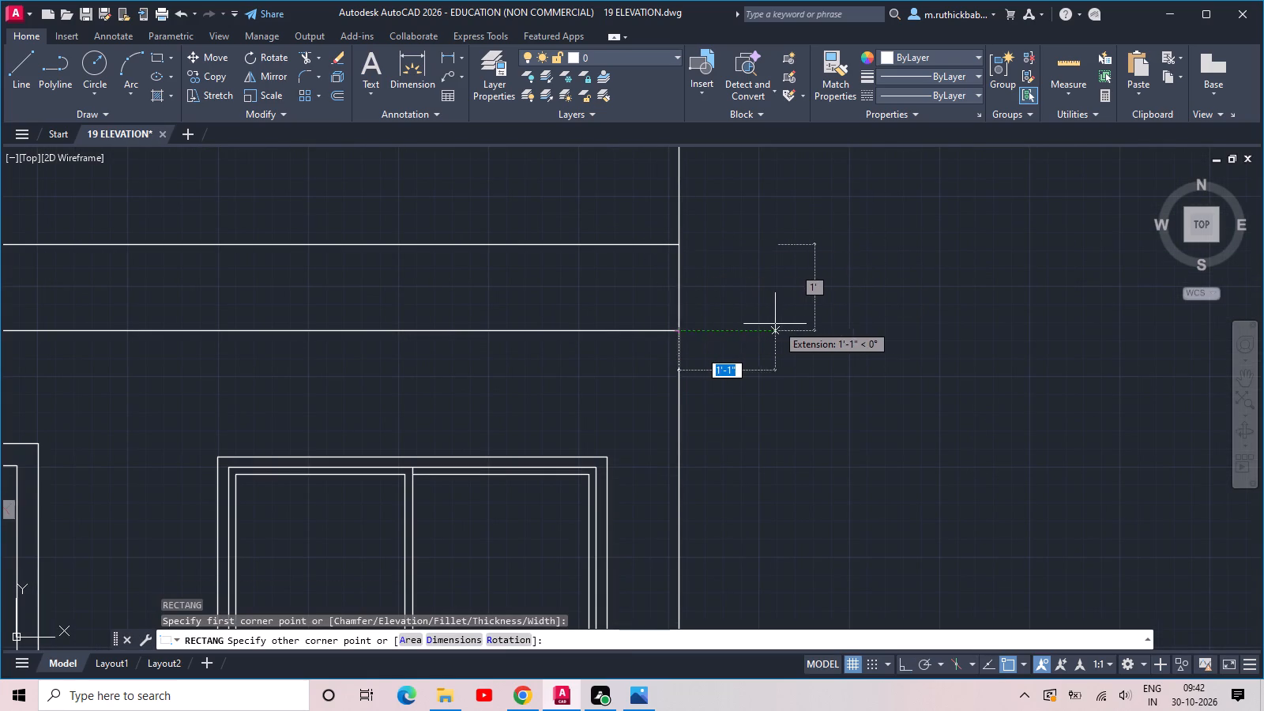
type("12")
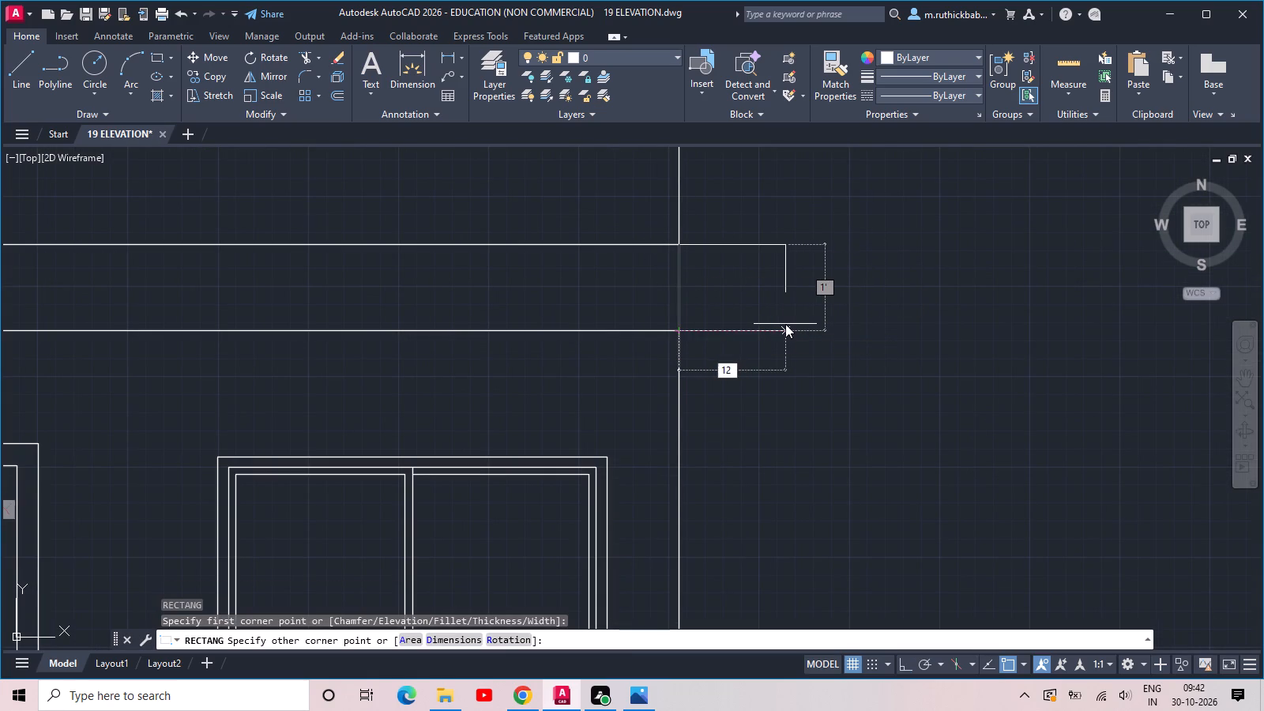
key("Return")
key("Escape")
Trim away the vertical wall line inside the extended upper band so the projection joins the band.
key("t")
type("R")
key("space")
key("space")
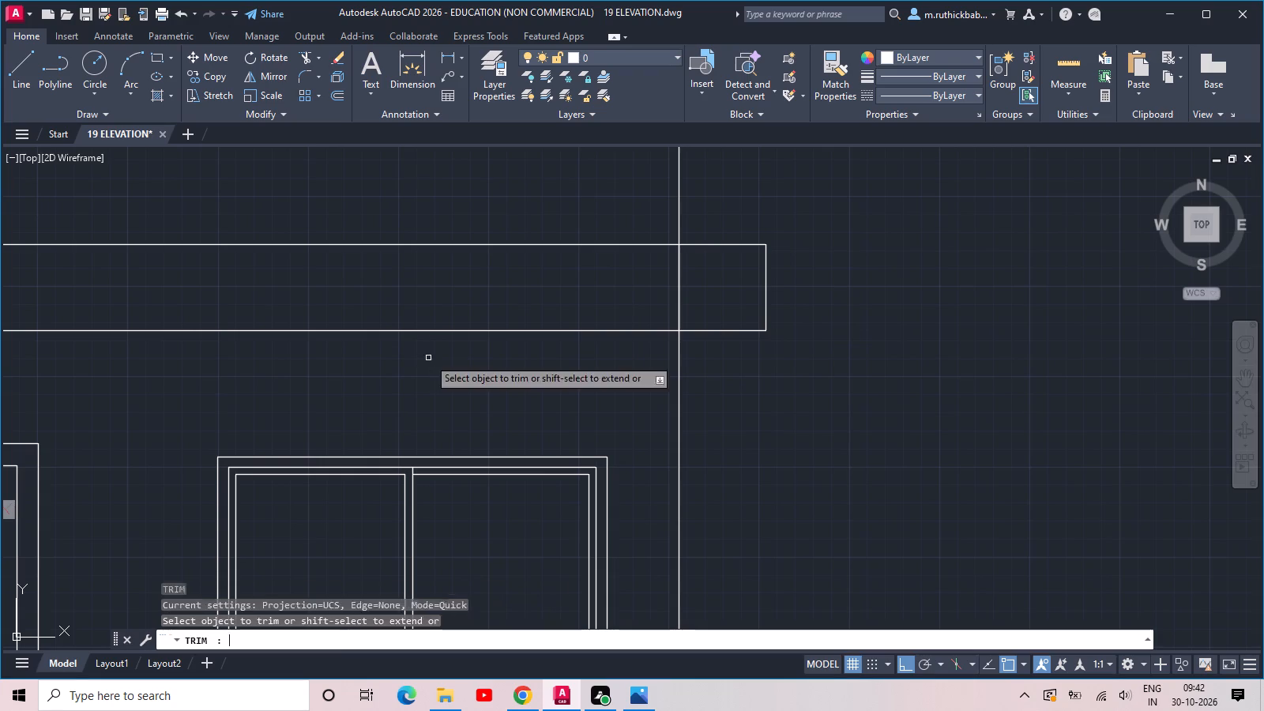
left_click_drag(511, 297, 524, 296)
left_click(690, 284)
scroll(690, 284, "down", 3)
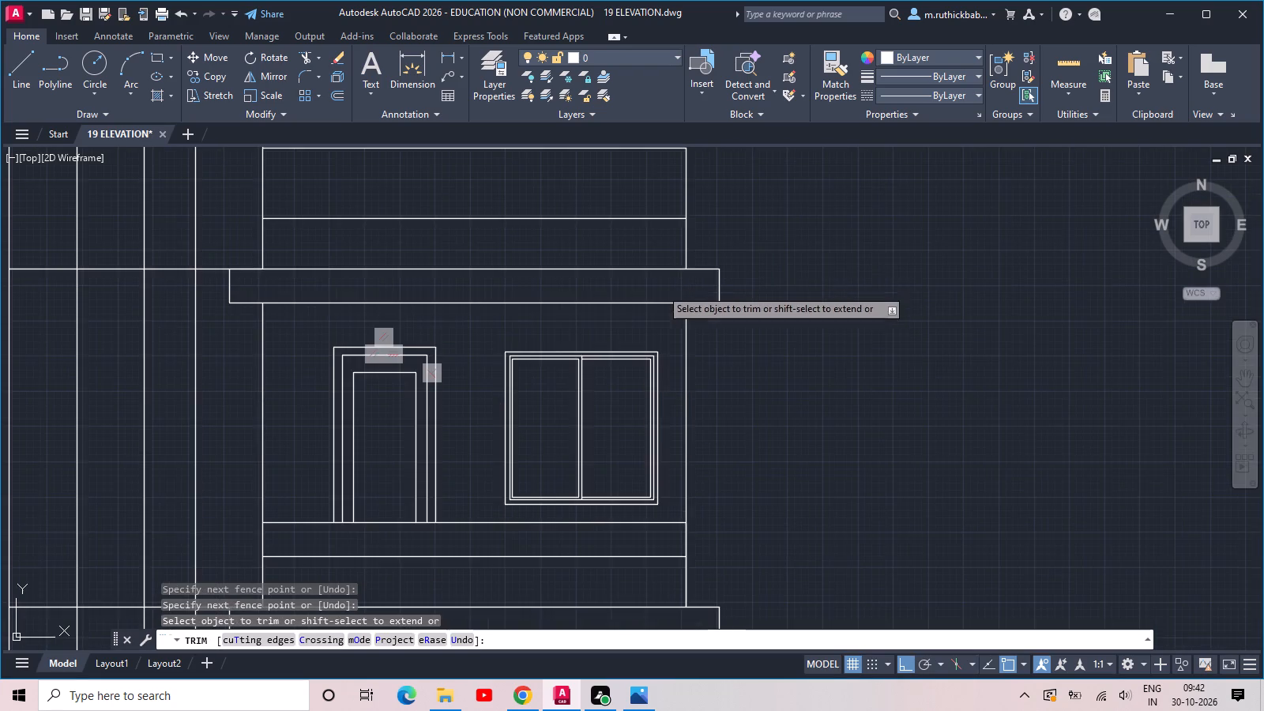
scroll(645, 294, "down", 2)
key("Escape")
Trim both horizontal storey lines between the left bay's last inner vertical line and the bands at its right edge.
middle_click_drag(521, 348, 542, 323)
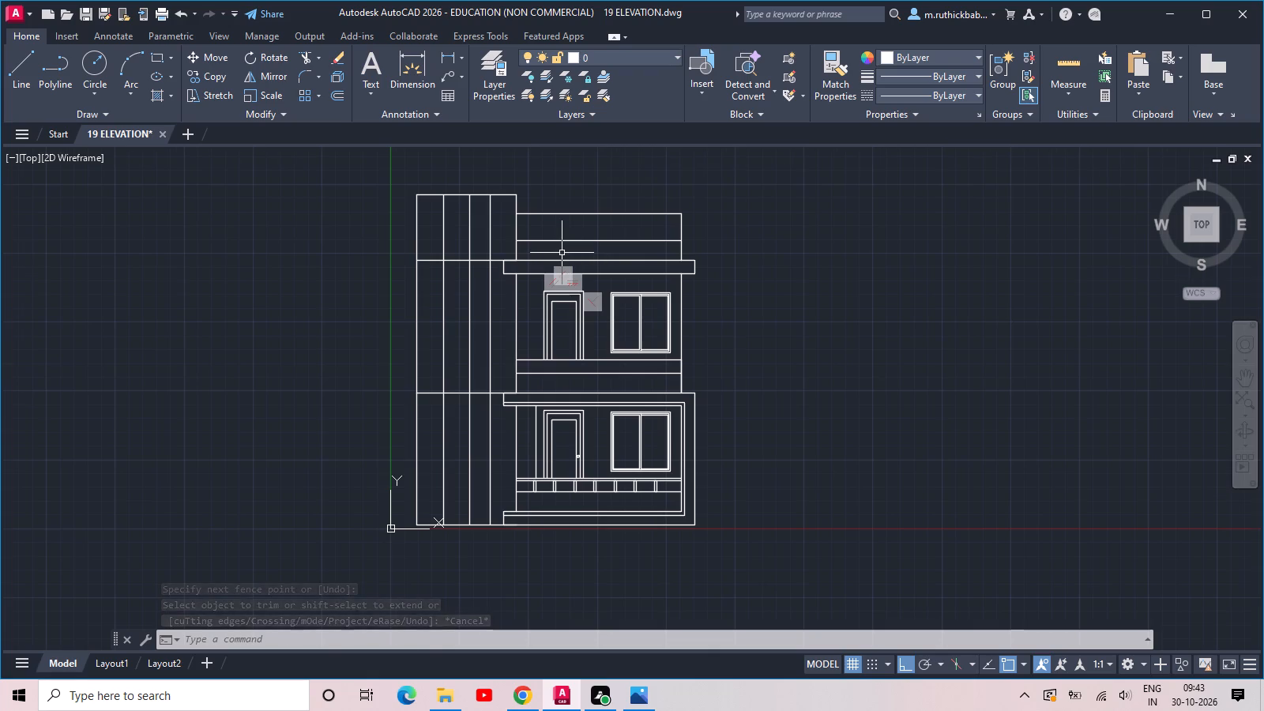
scroll(562, 253, "up", 2)
middle_click_drag(566, 240, 601, 373)
scroll(568, 303, "up", 1)
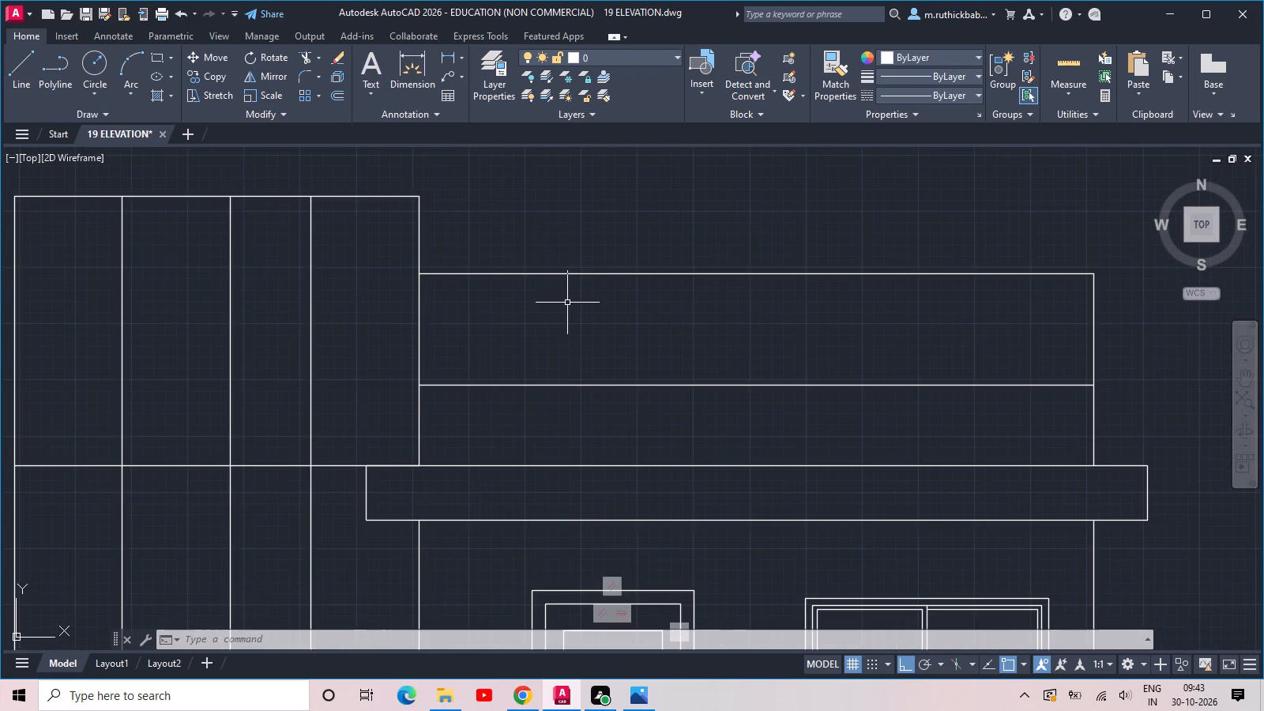
scroll(567, 303, "down", 2)
middle_click_drag(588, 363, 593, 295)
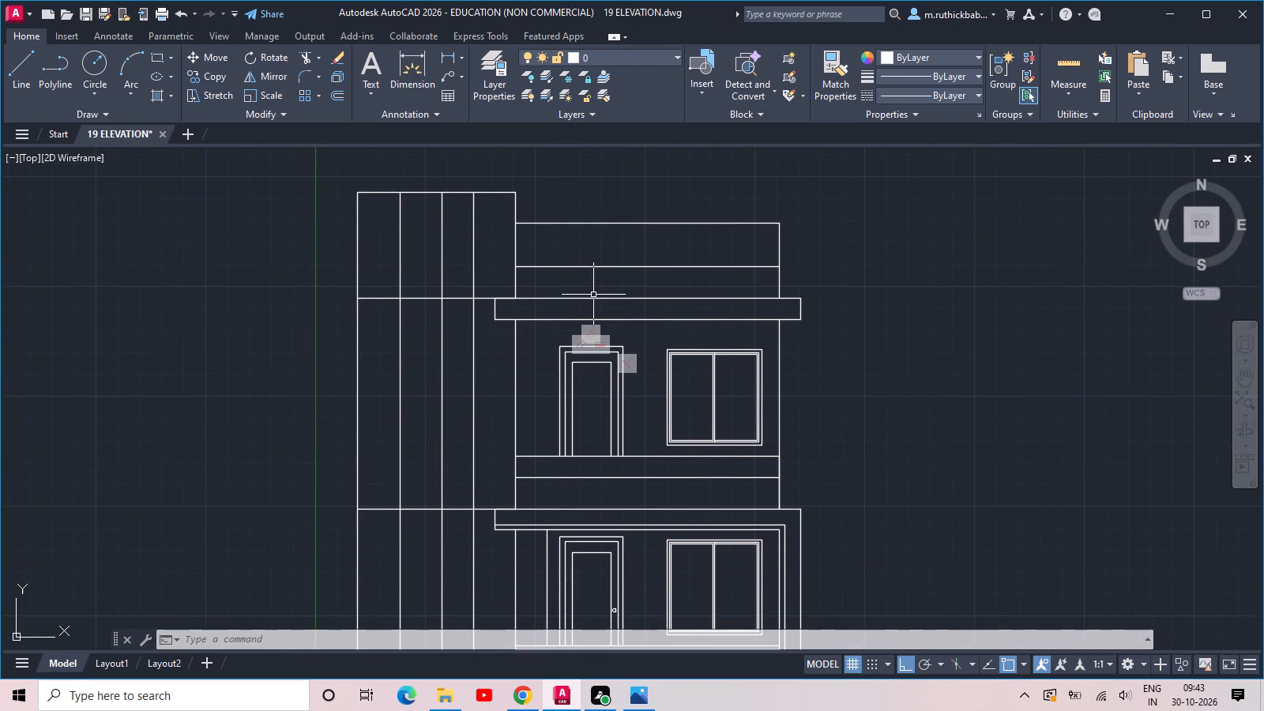
type("TR")
key("space")
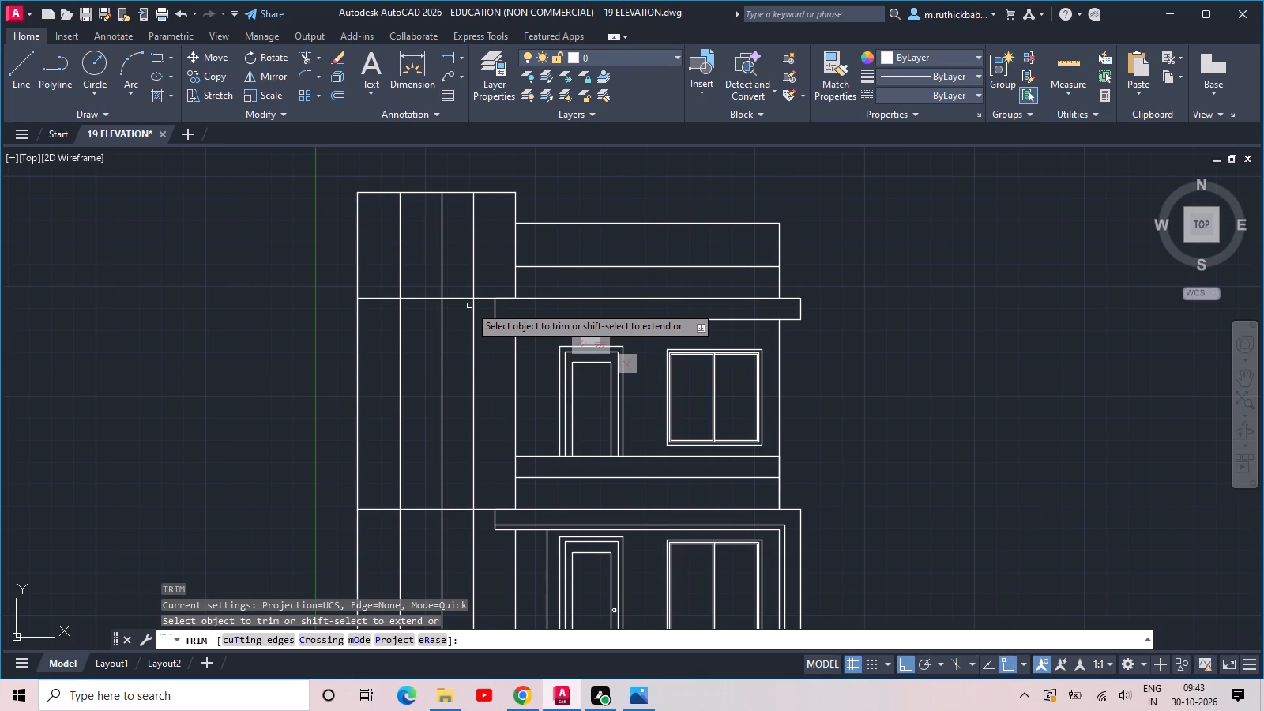
scroll(469, 306, "down", 2)
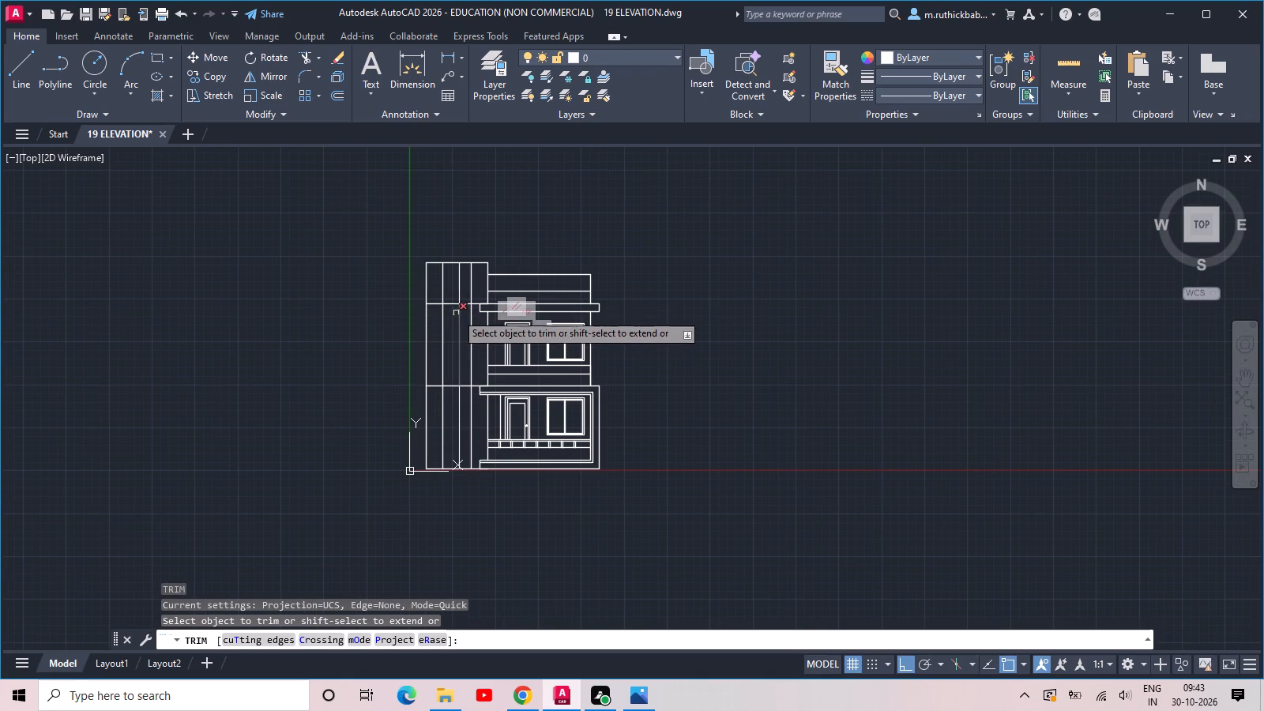
scroll(453, 309, "up", 3)
left_click(531, 268)
middle_click_drag(525, 472, 547, 219)
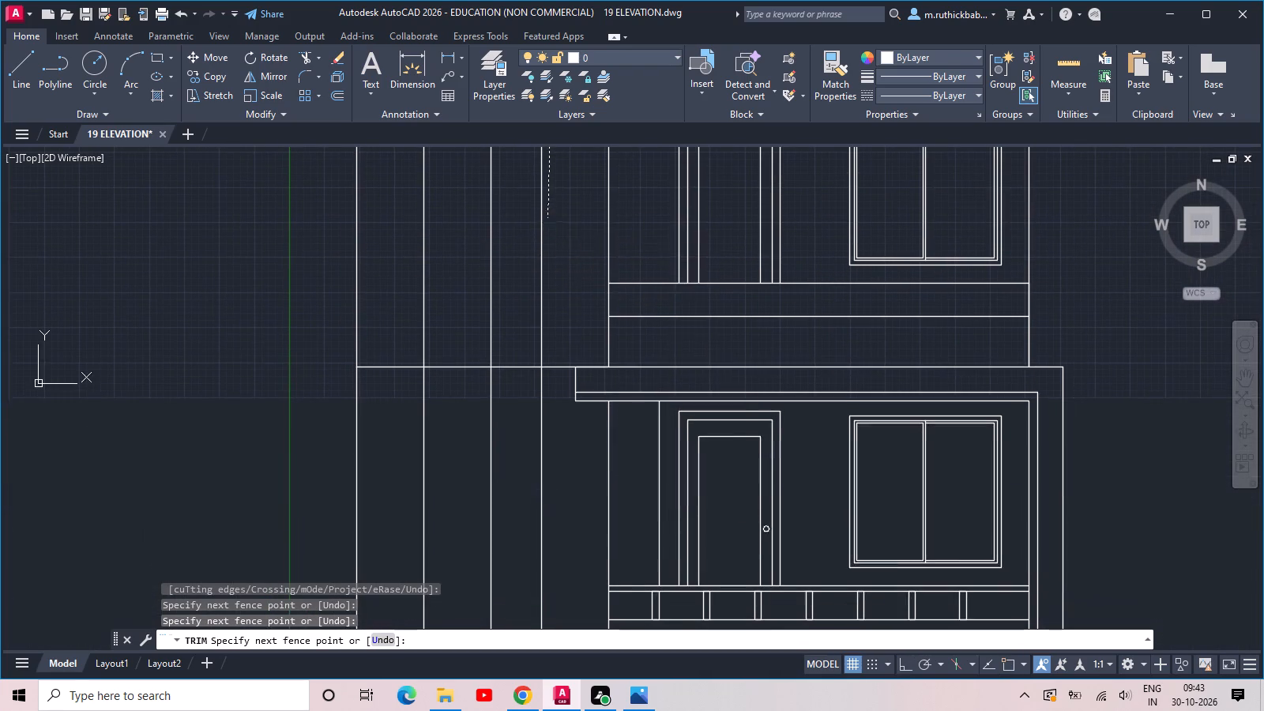
left_click(568, 398)
scroll(566, 395, "down", 2)
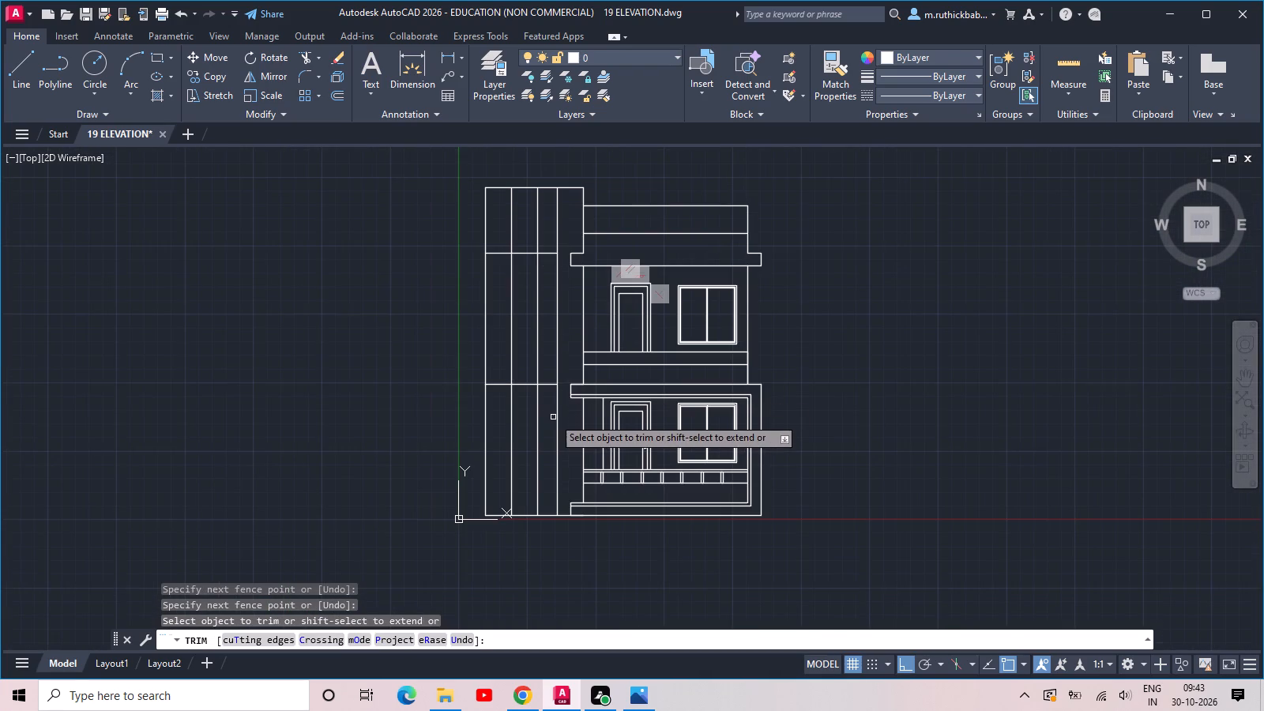
key("Escape")
Delete the two remaining horizontal storey lines crossing the left bay.
left_click(510, 401)
key("Escape")
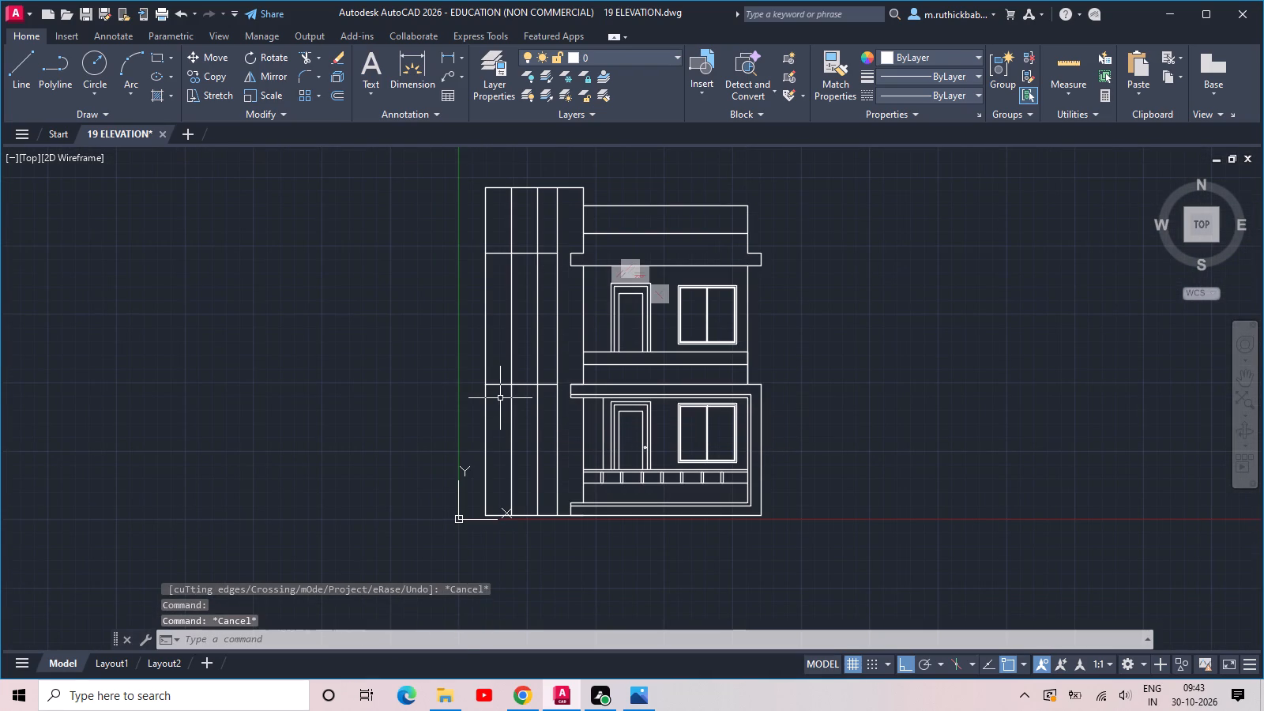
left_click(500, 398)
left_click(491, 371)
left_click(502, 269)
left_click(500, 244)
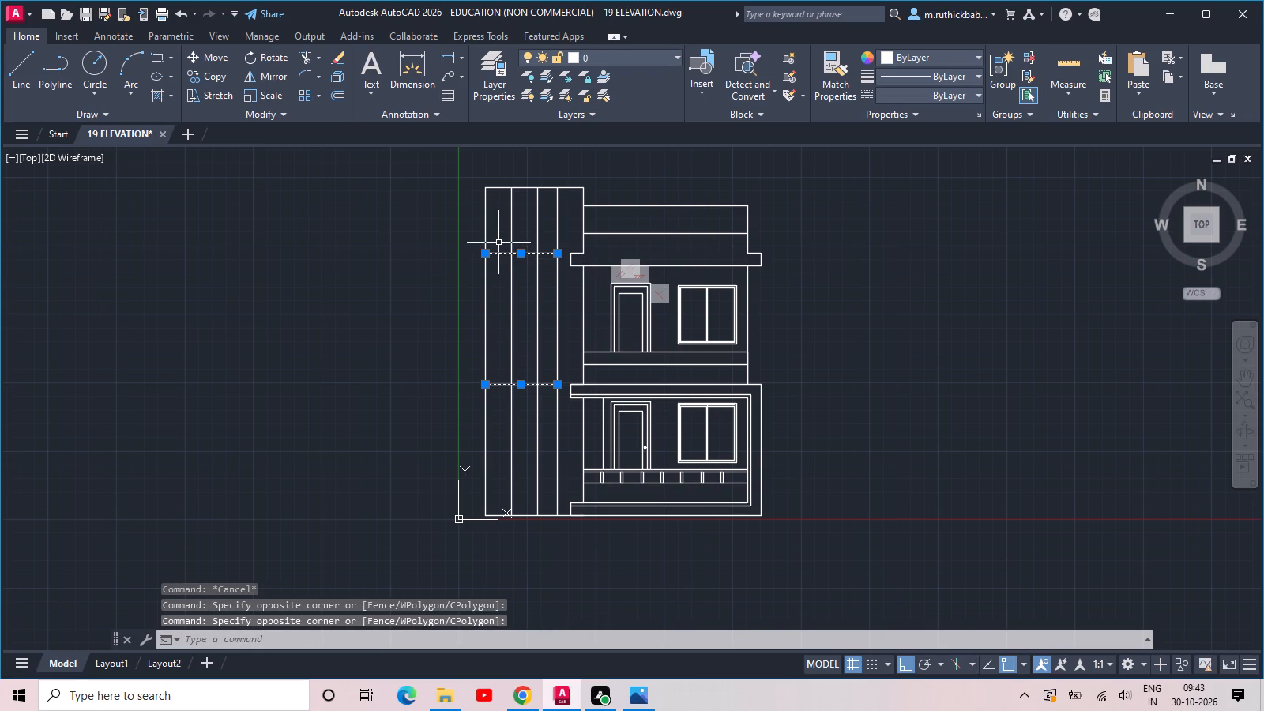
key("Delete")
key("Delete")
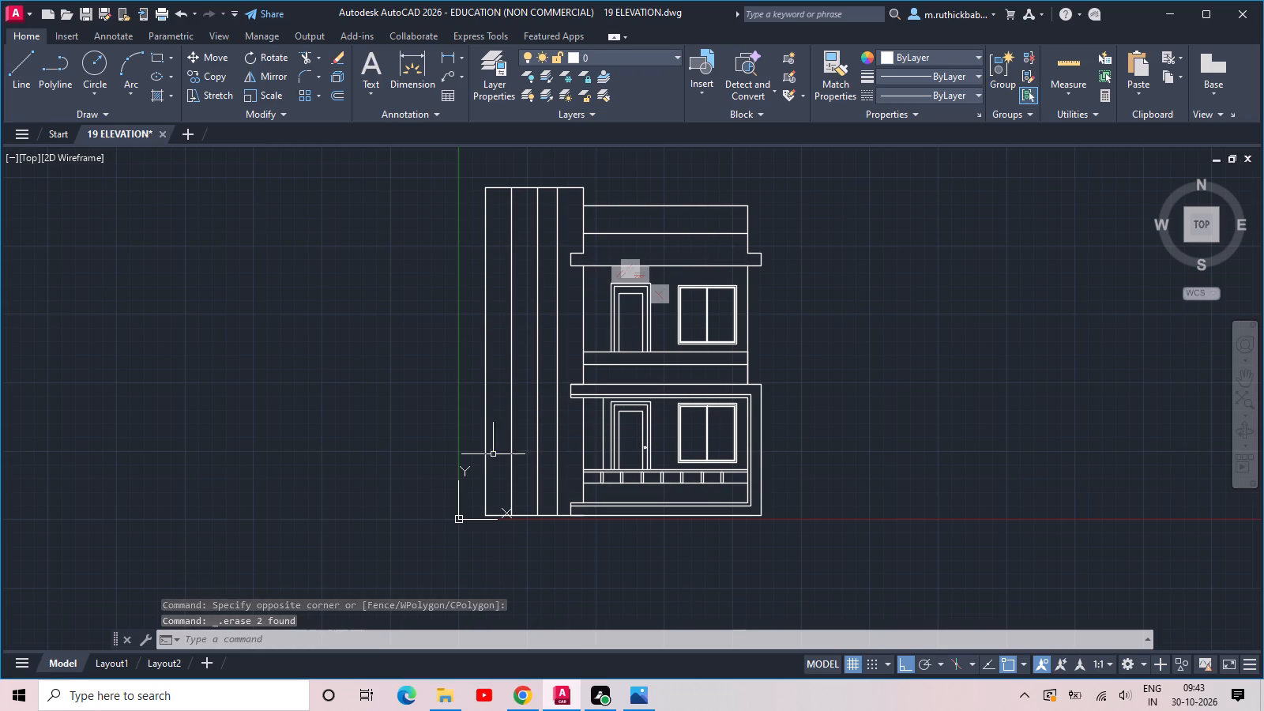
Draw a 20' by 10' rectangle below the elevation, starting from the left bay's bottom-left corner.
scroll(494, 442, "down", 1)
middle_click_drag(494, 442, 480, 340)
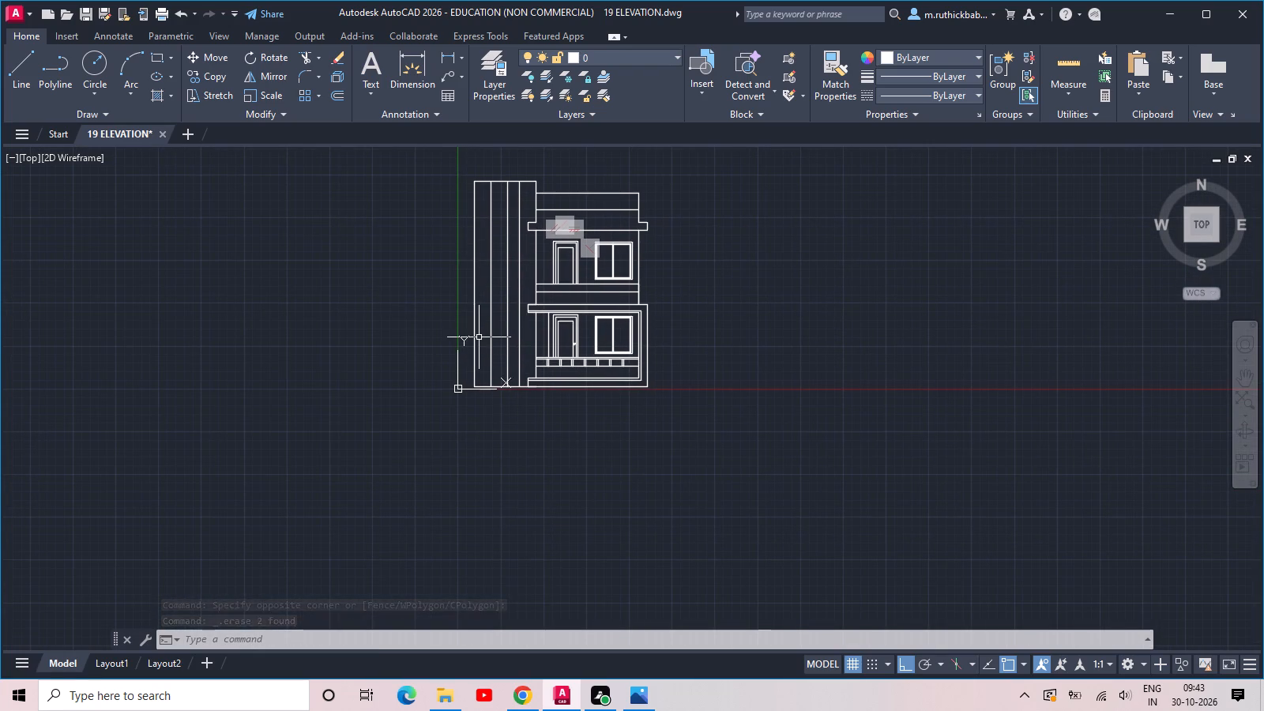
scroll(472, 412, "up", 3)
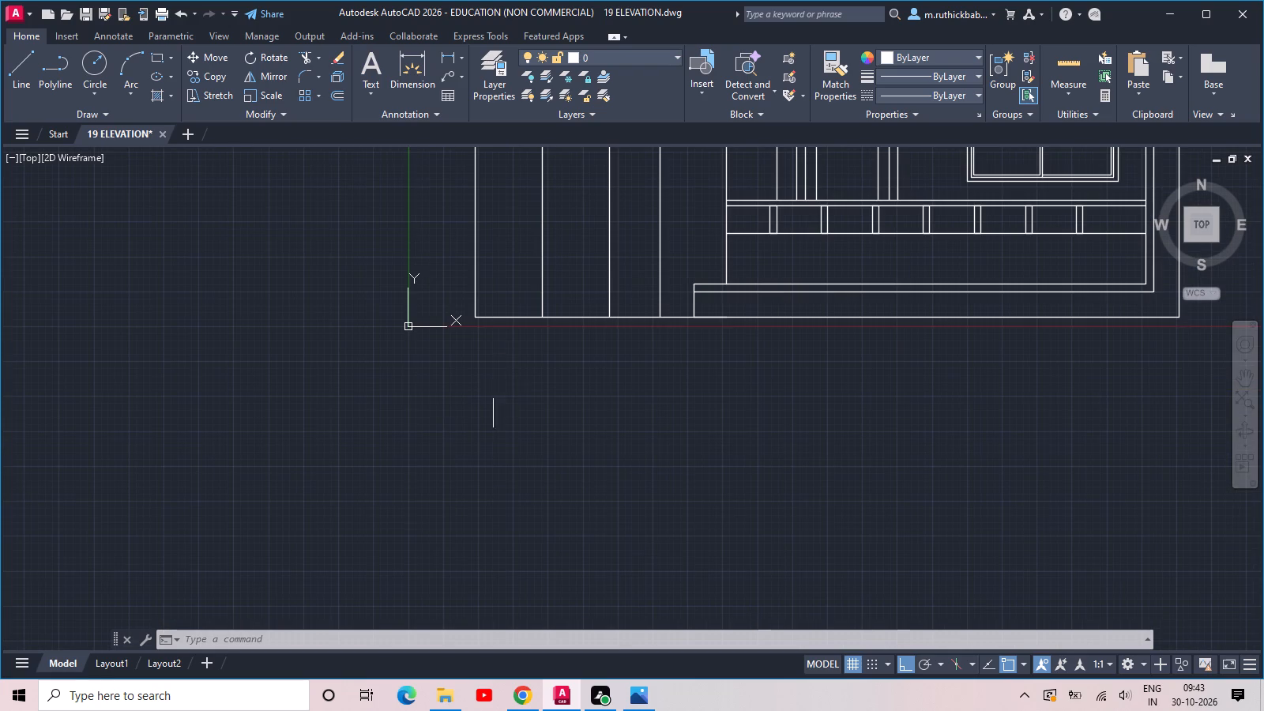
type("REC")
key("space")
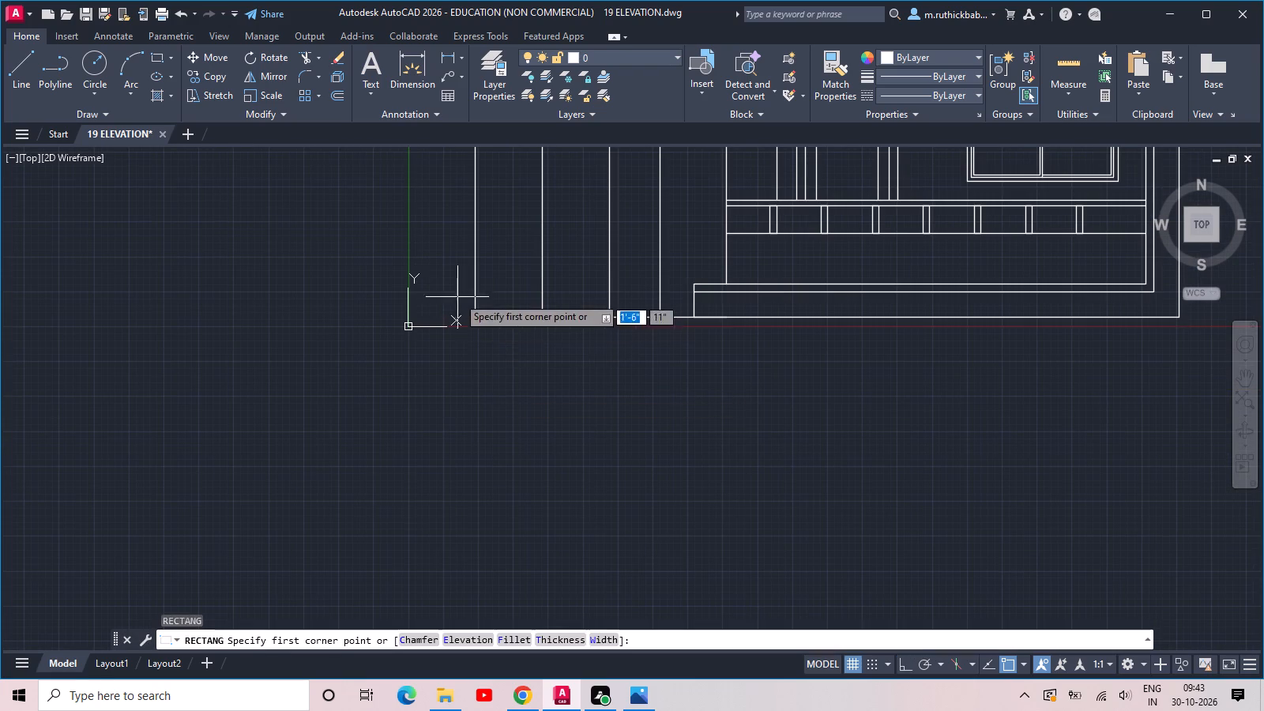
left_click(471, 322)
middle_click_drag(1001, 441, 744, 463)
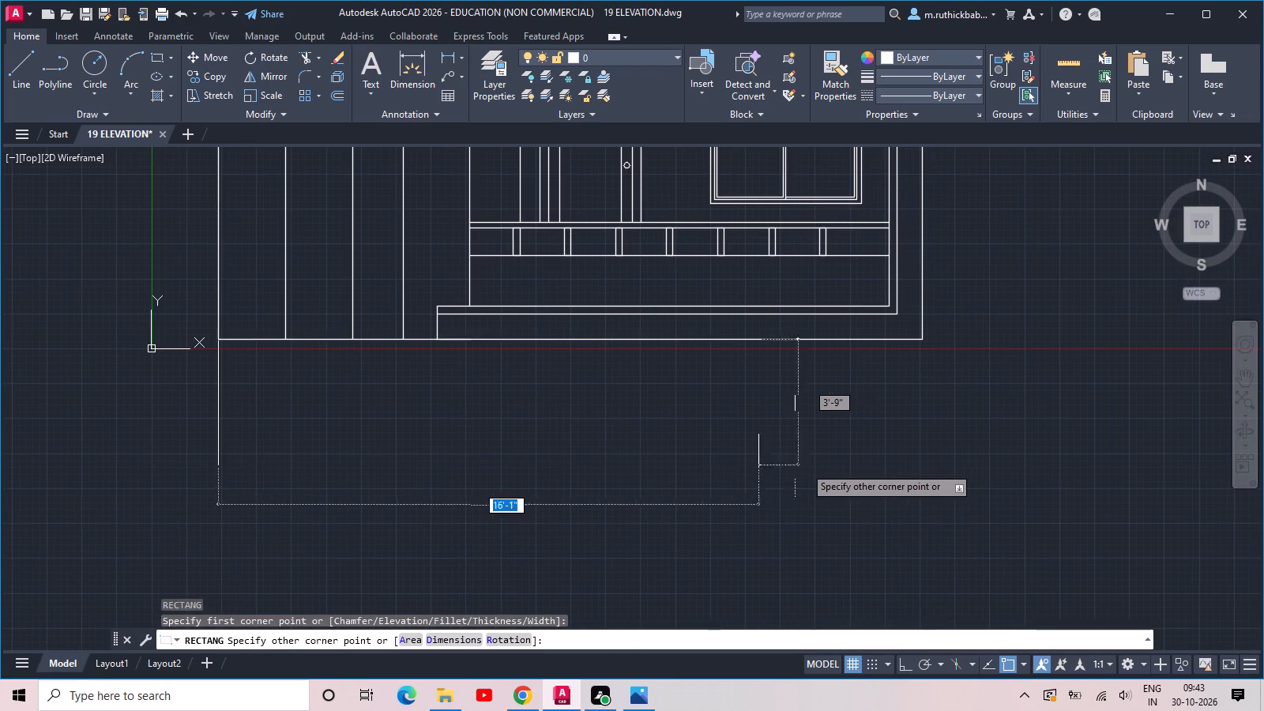
type("20'")
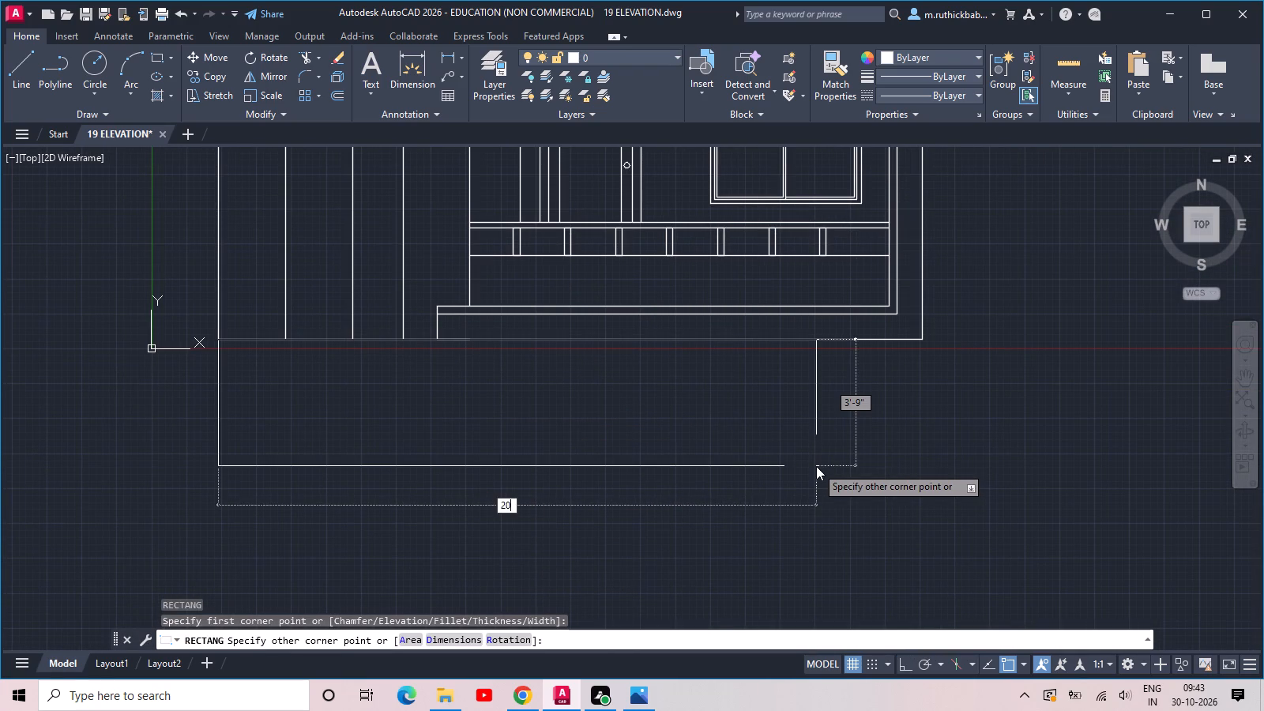
key("Tab")
type("10'")
key("Return")
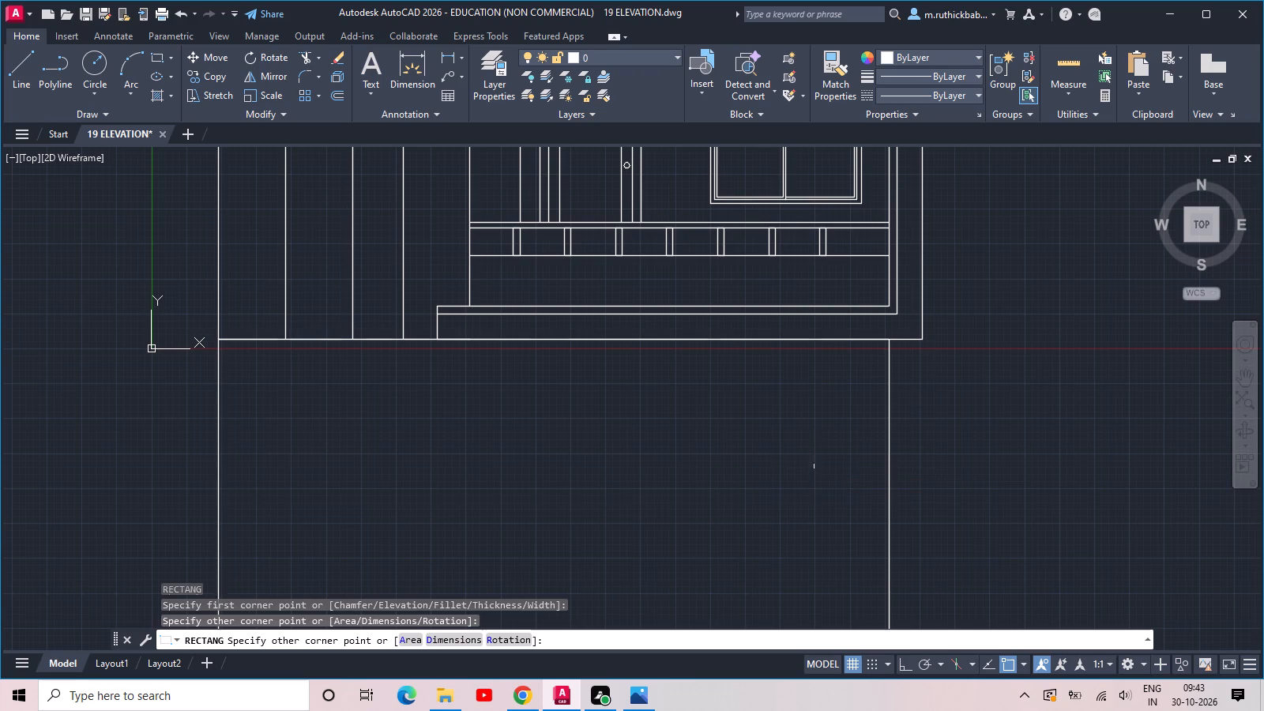
scroll(841, 441, "down", 1)
key("Escape")
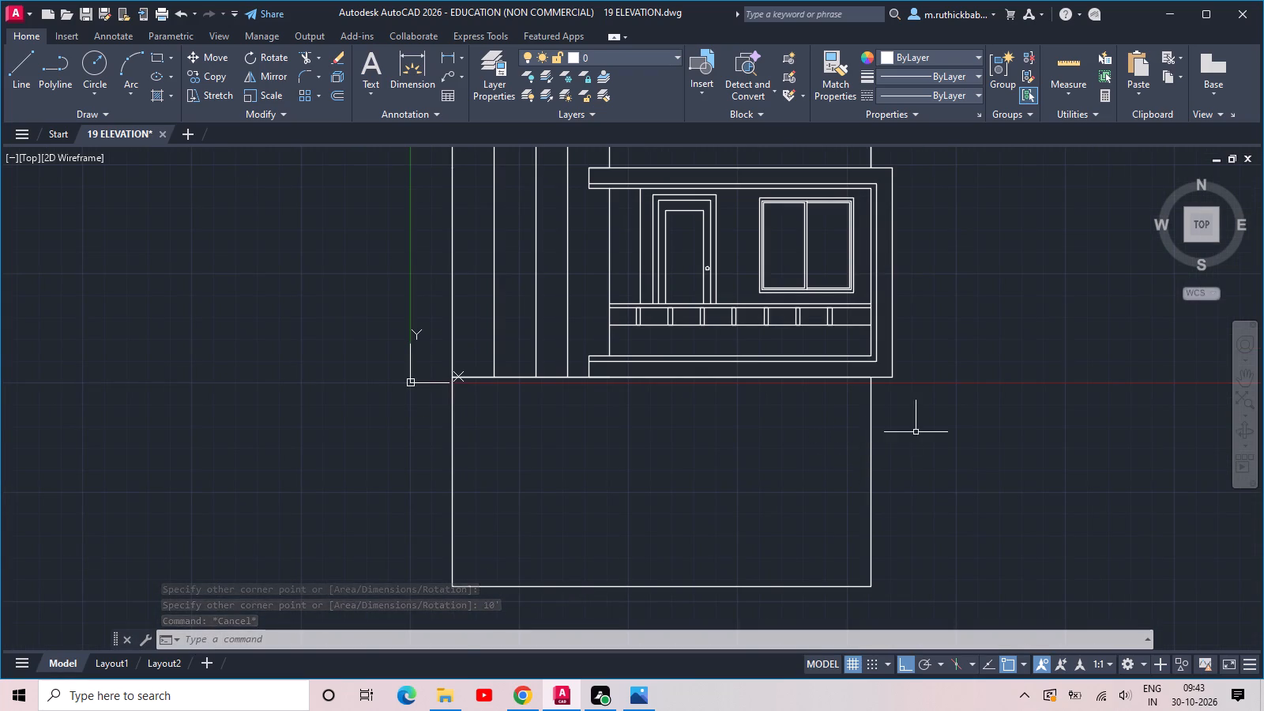
Explode the rectangle below the elevation and delete its top edge along the building's base line.
left_click_drag(913, 431, 904, 439)
left_click(827, 505)
type("X")
key("space")
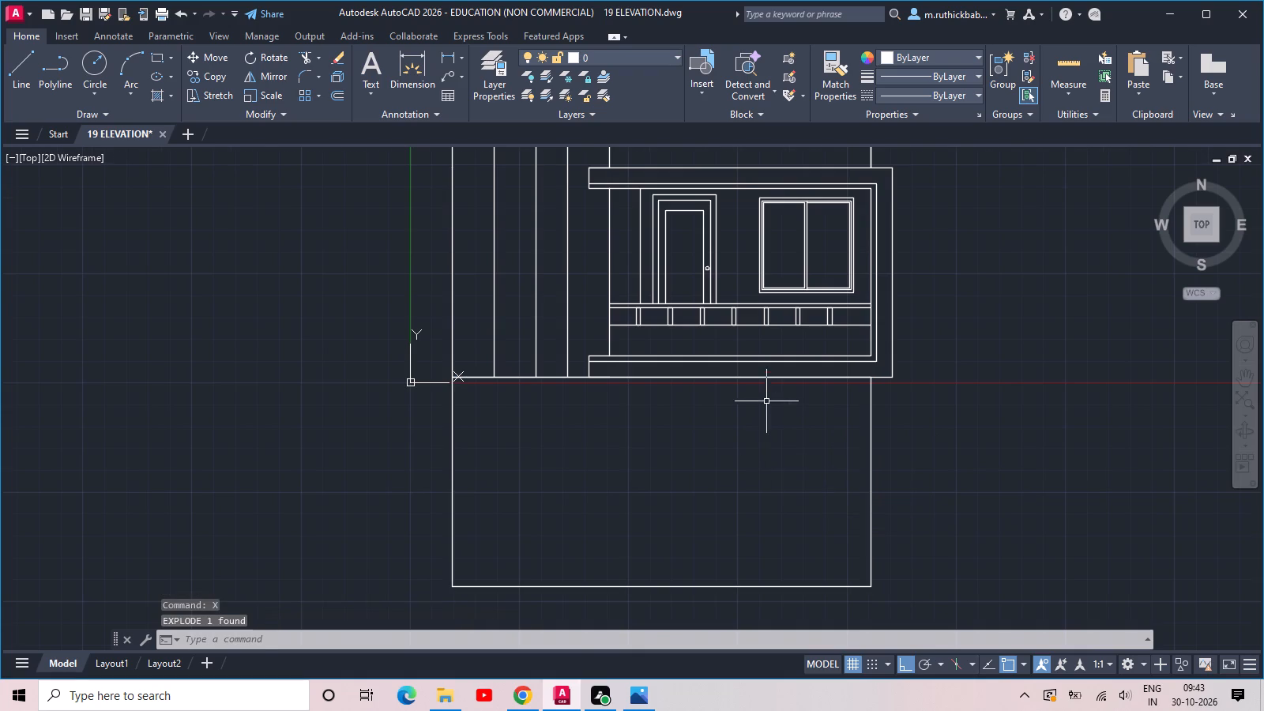
scroll(766, 401, "up", 1)
left_click(776, 363)
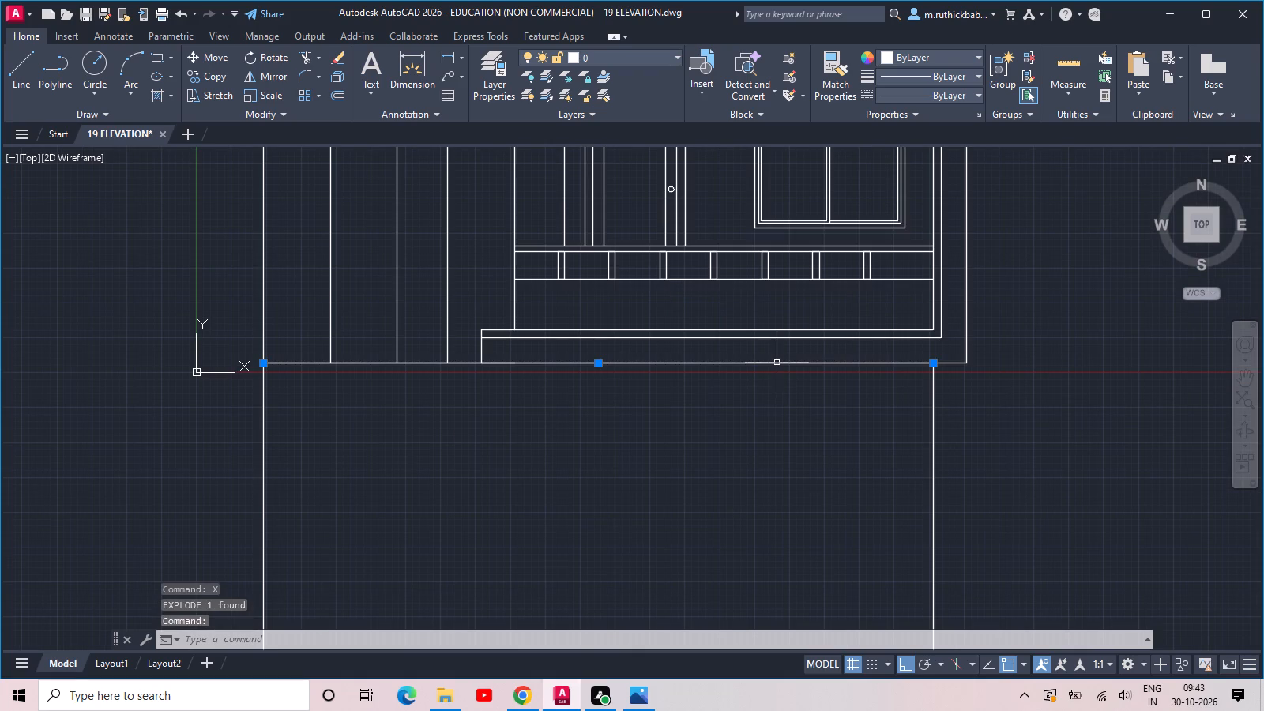
key("Delete")
Offset the right edge of the outline below the elevation 12 inches inward.
scroll(777, 363, "down", 1)
type("OFF")
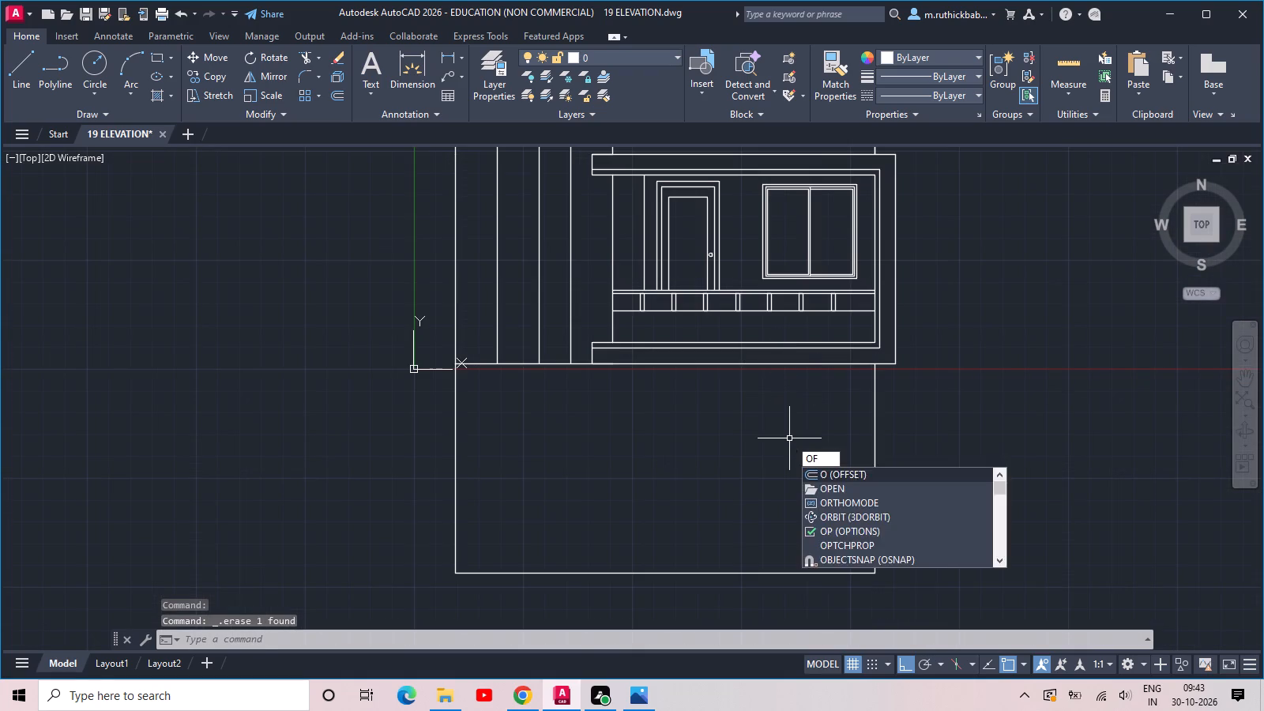
key("space")
type("12")
key("space")
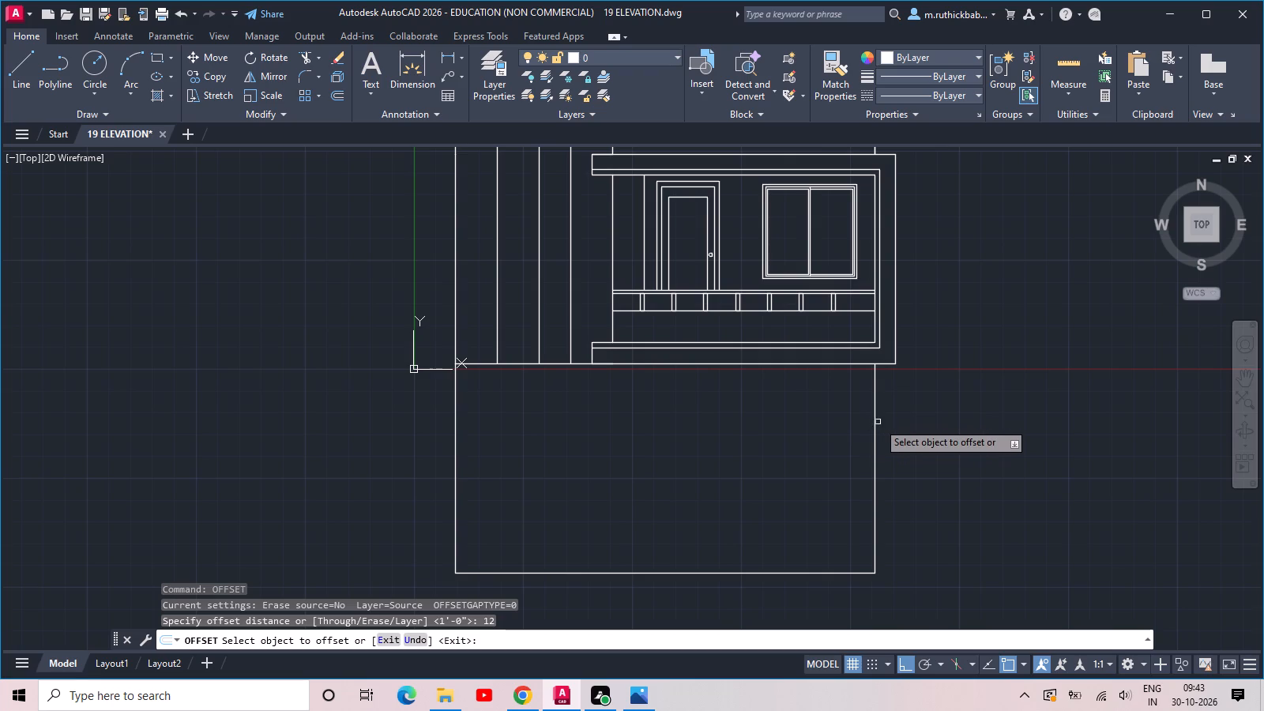
left_click(875, 423)
left_click(819, 449)
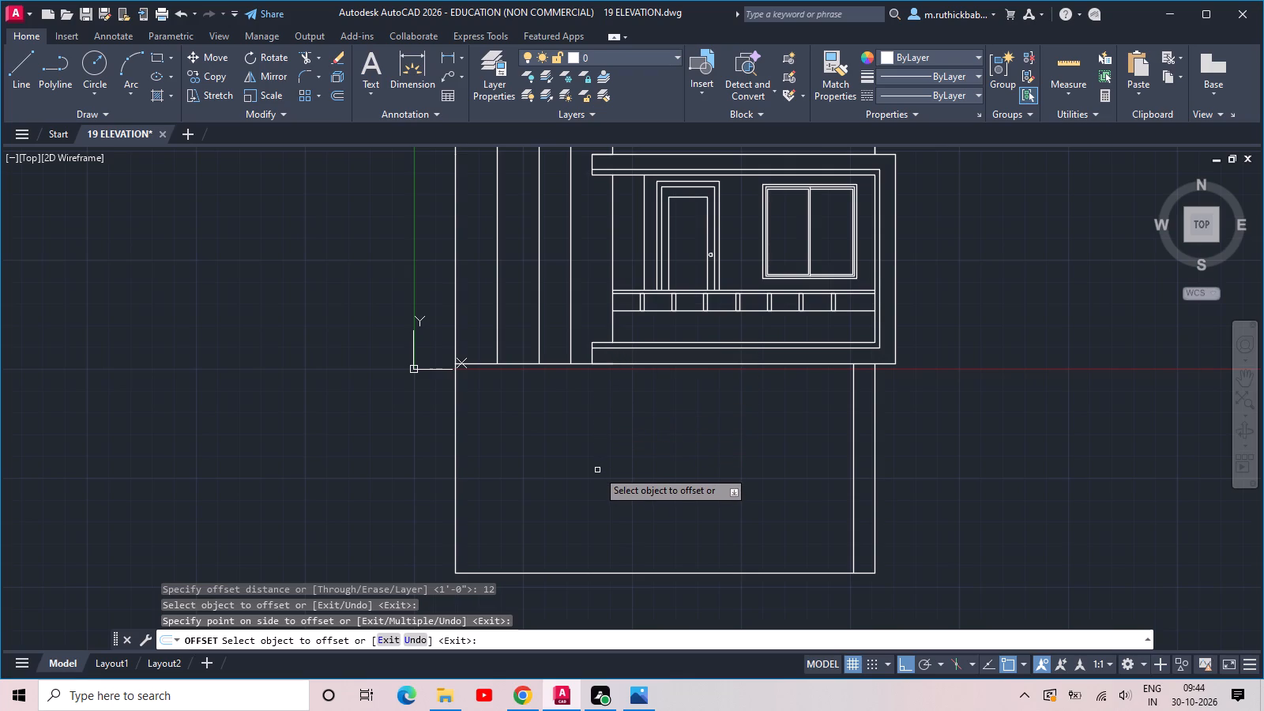
Offset the outline's left edge inward by 7'-6", picking the distance across the left bay's width.
key("space")
key("space")
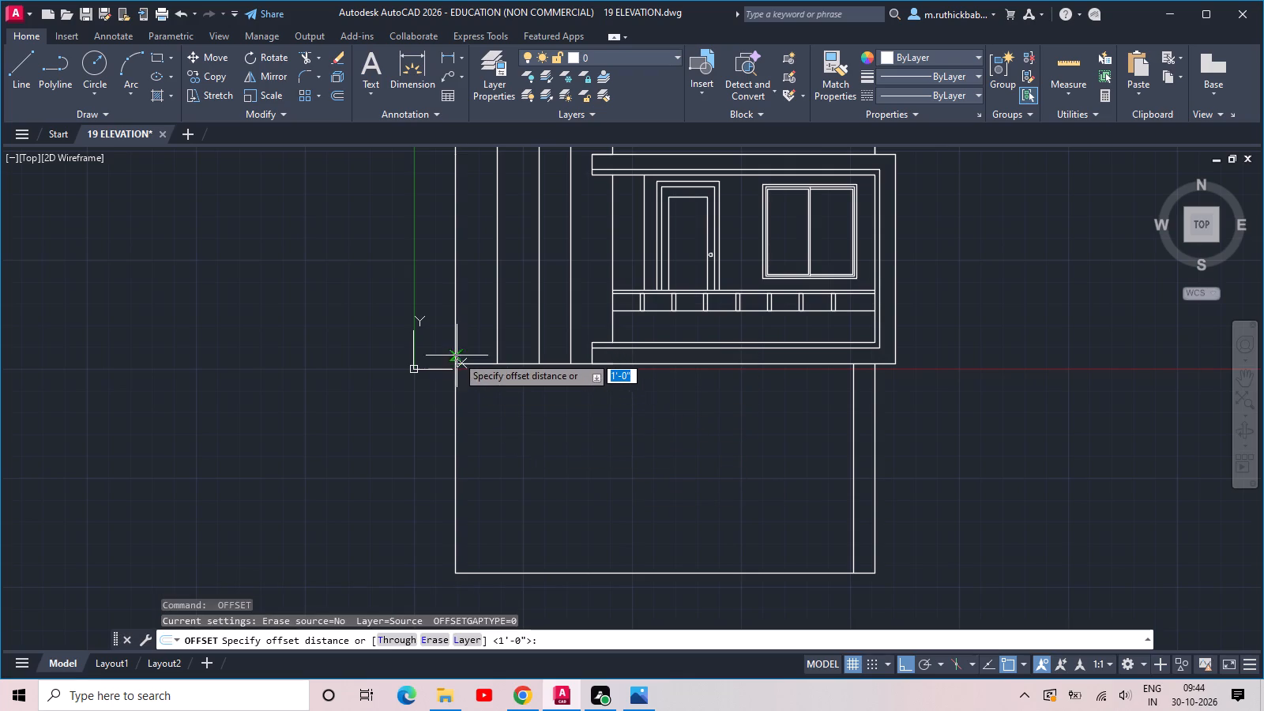
left_click(453, 337)
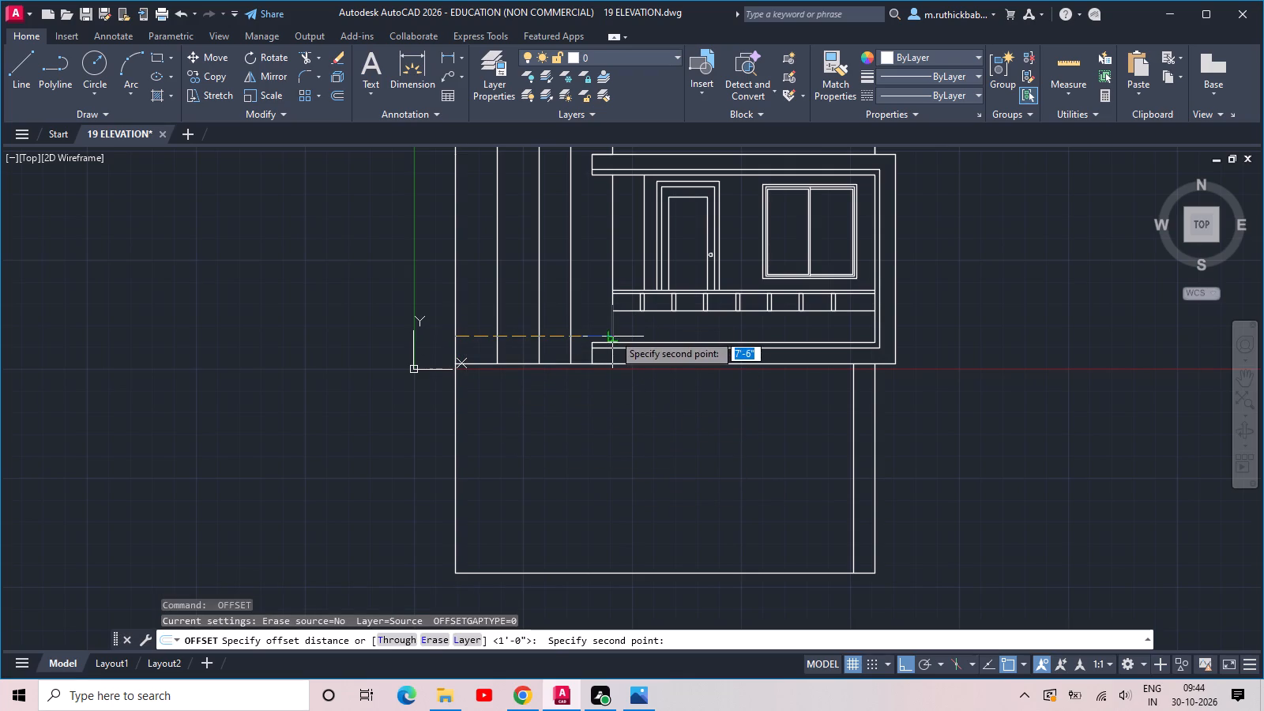
left_click(613, 334)
left_click(455, 509)
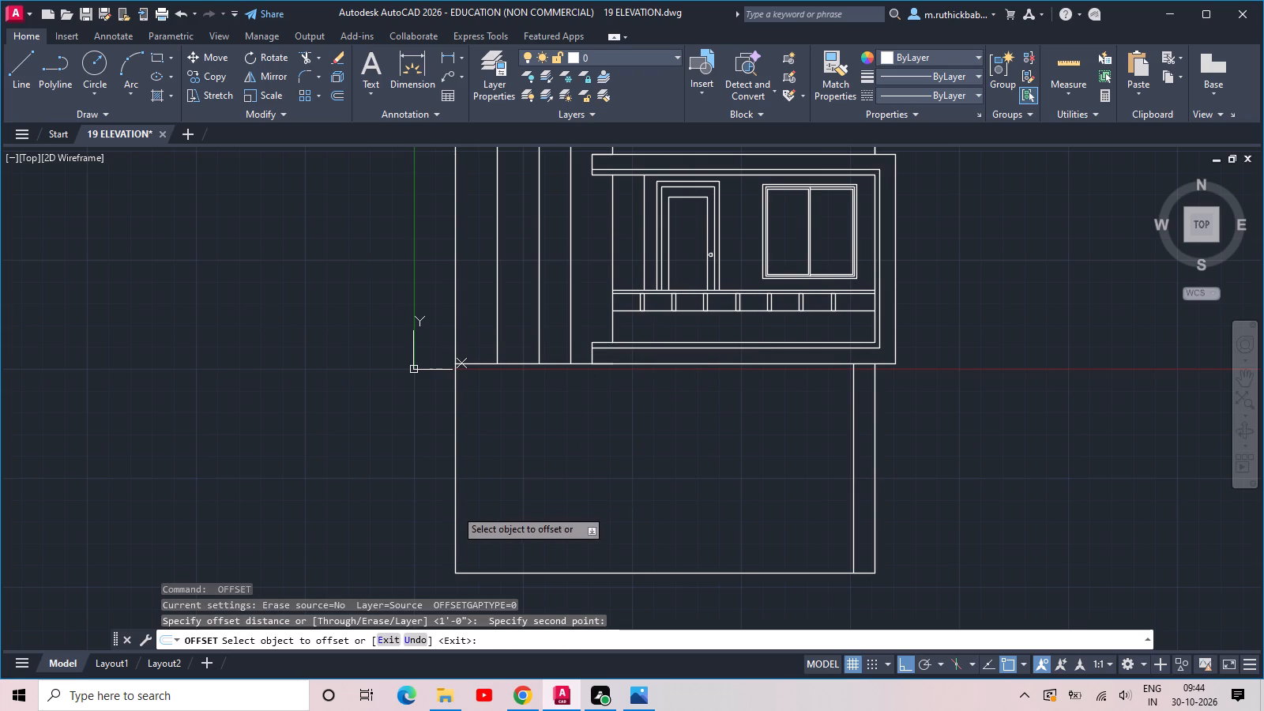
left_click(630, 497)
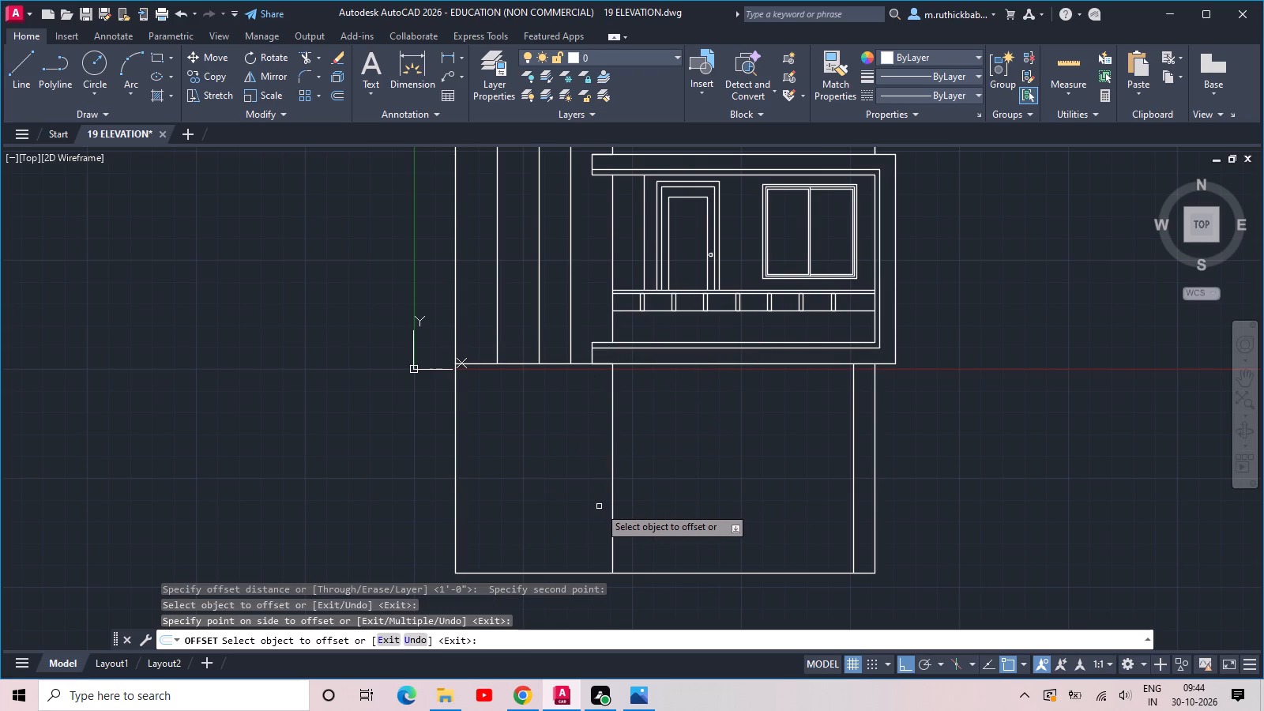
key("space")
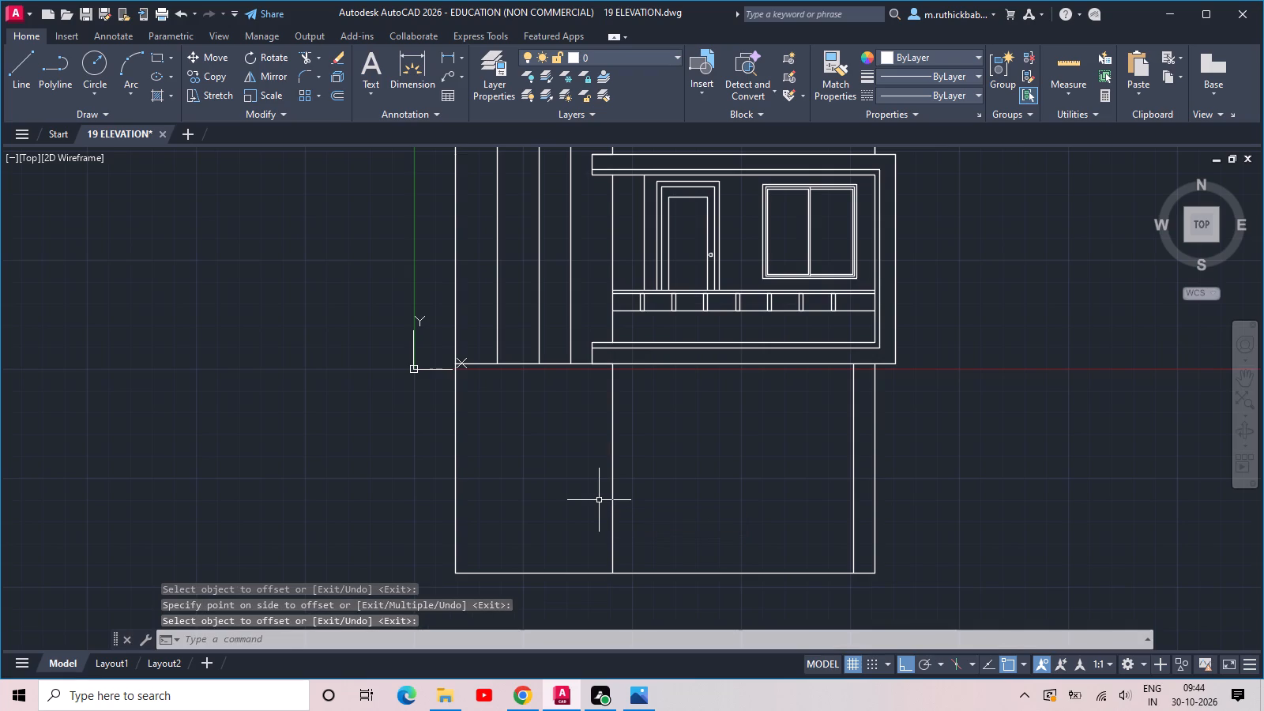
Draw a horizontal line across the outline from the midpoint of its left edge to its right edge.
type("L")
key("space")
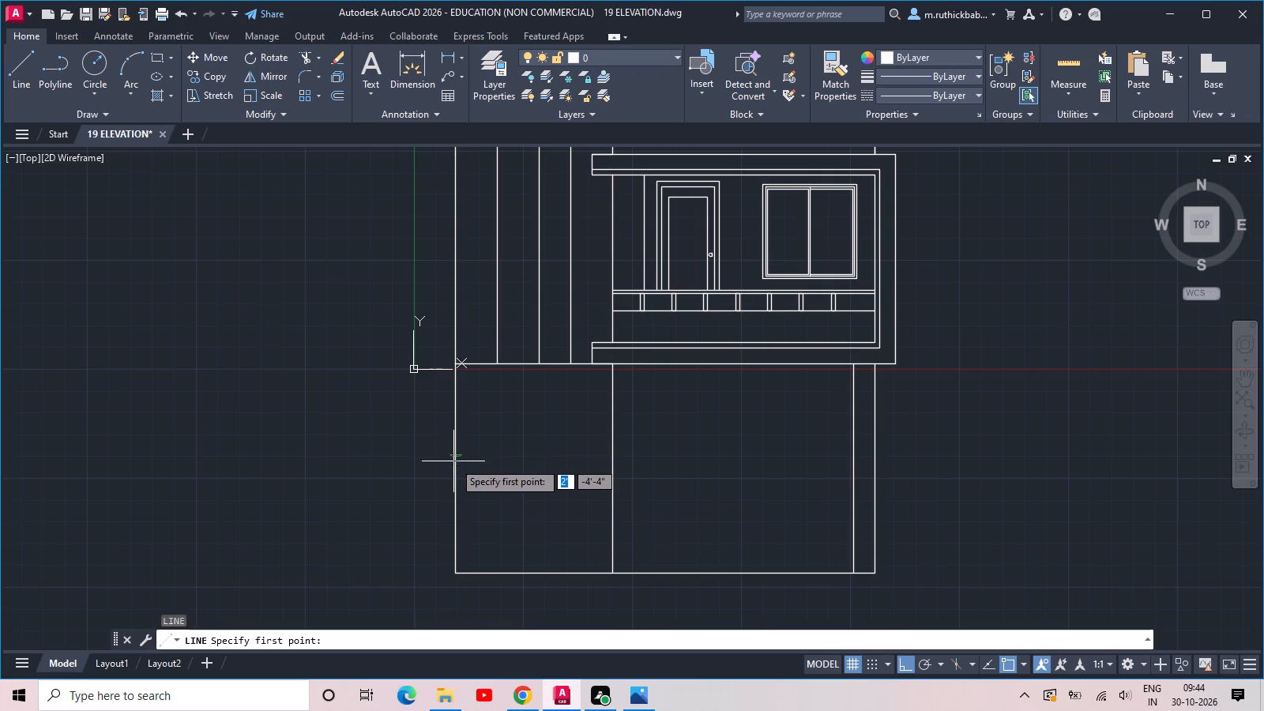
left_click(452, 472)
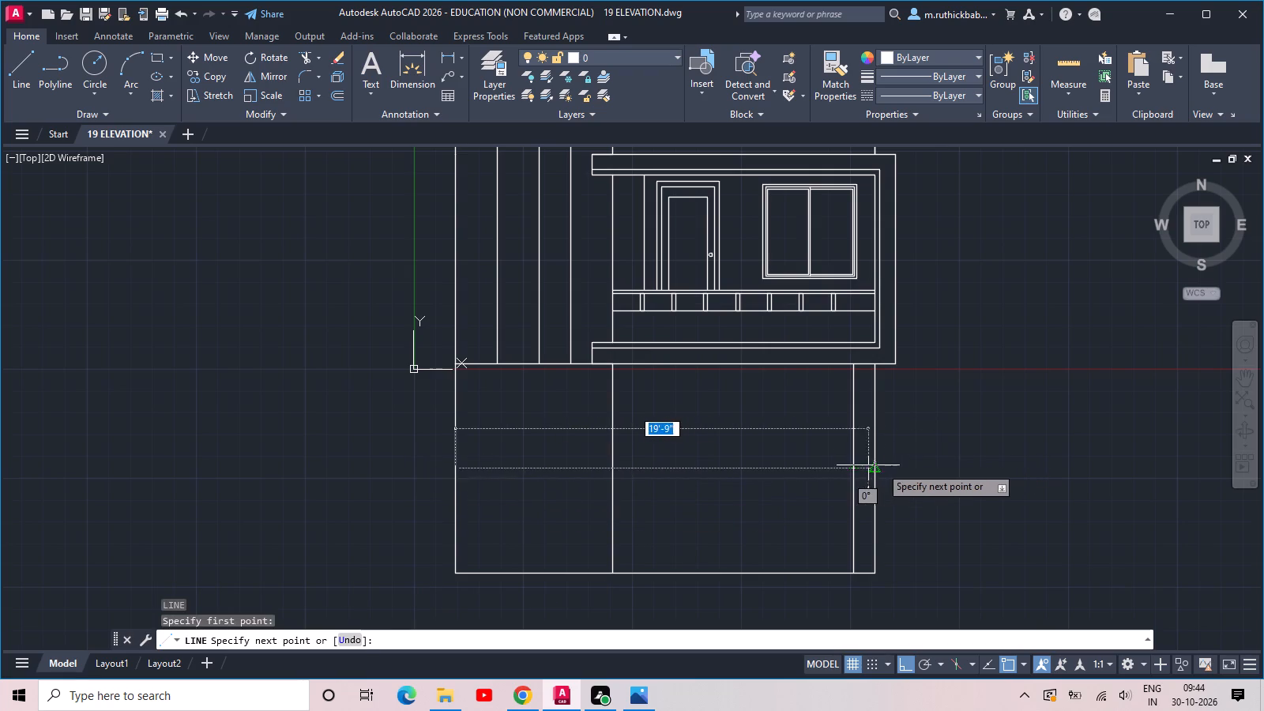
left_click(877, 468)
key("Escape")
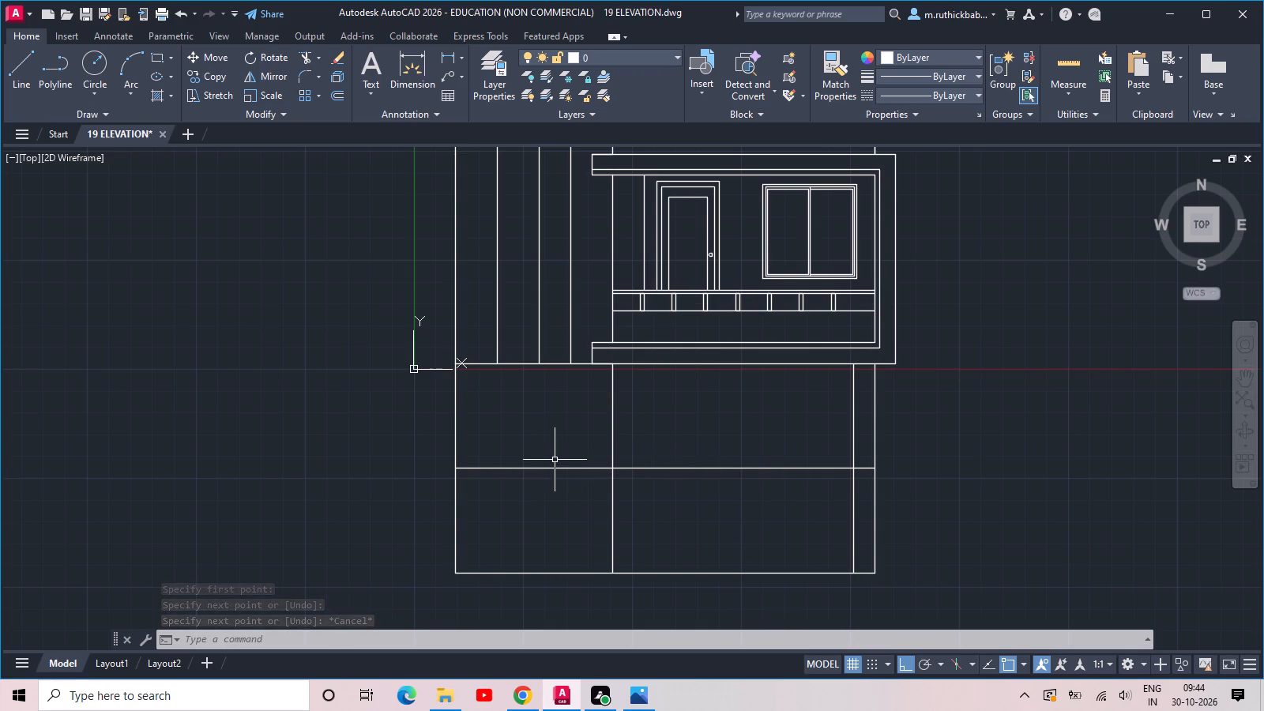
Extend the left bay's three inner vertical lines down to the outline's horizontal middle line.
scroll(536, 351, "up", 1)
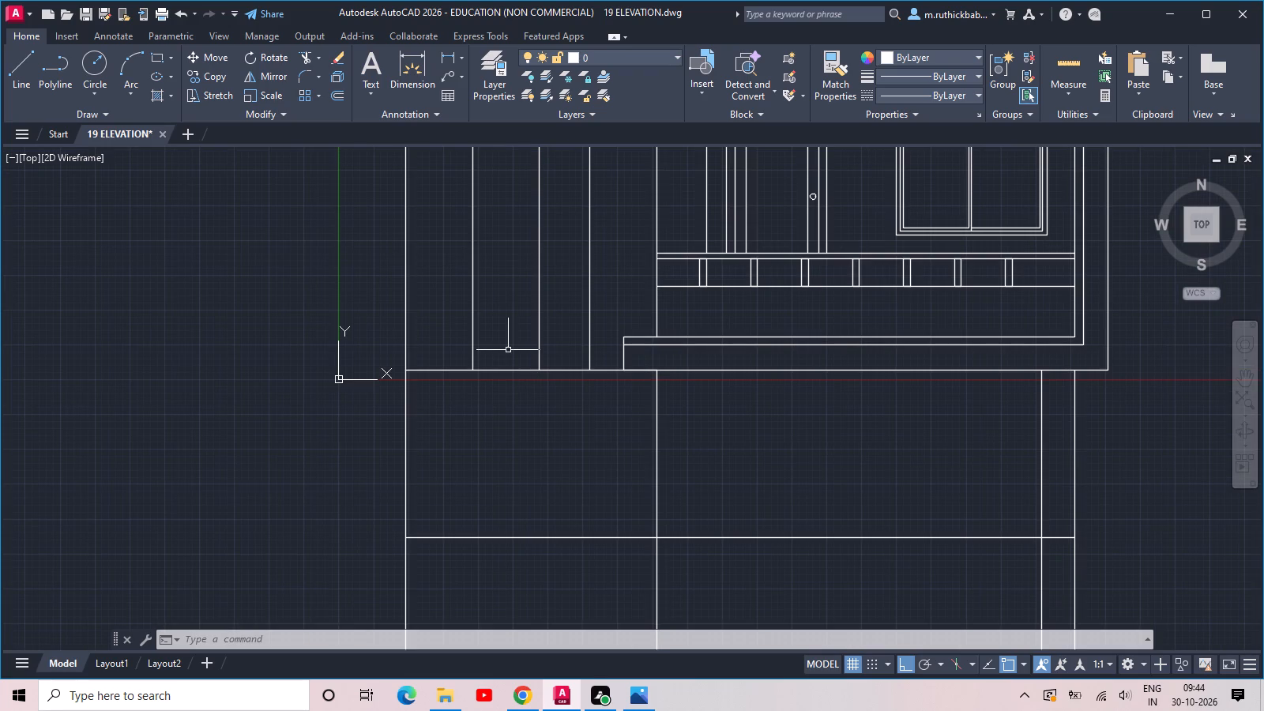
type("EX")
key("space")
key("space")
left_click_drag(600, 305, 592, 306)
left_click(441, 340)
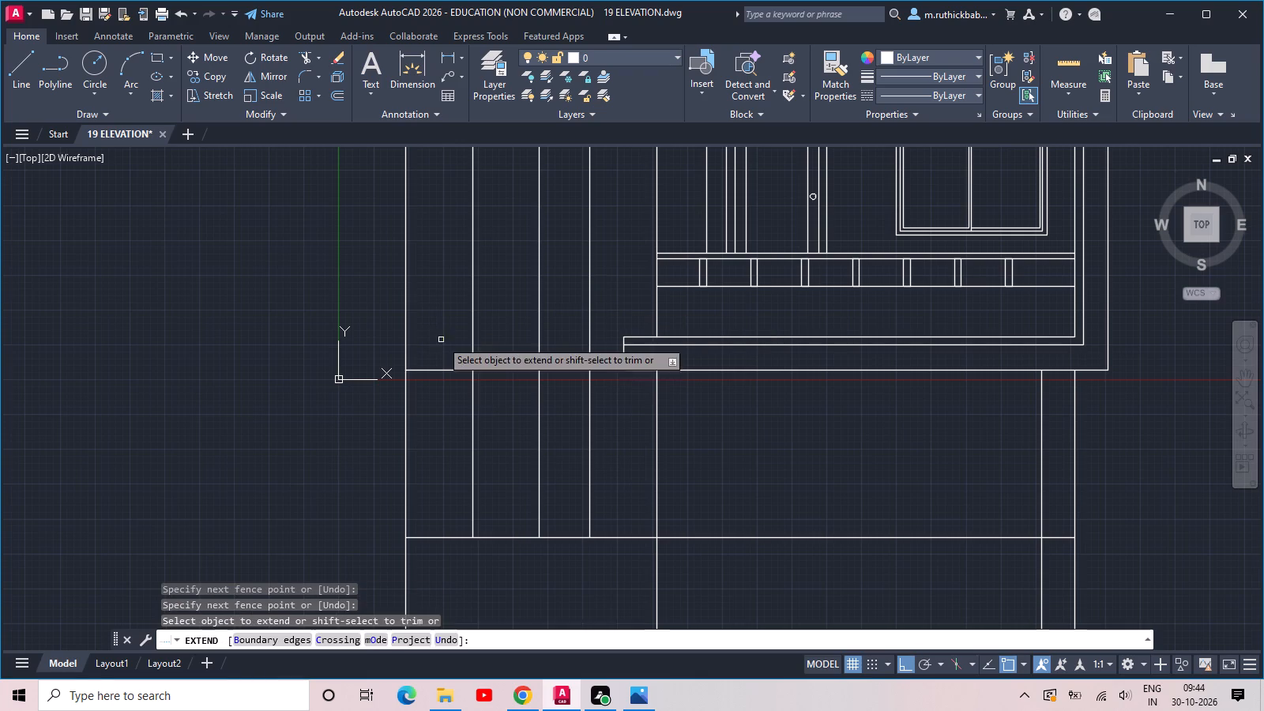
key("grave")
key("Escape")
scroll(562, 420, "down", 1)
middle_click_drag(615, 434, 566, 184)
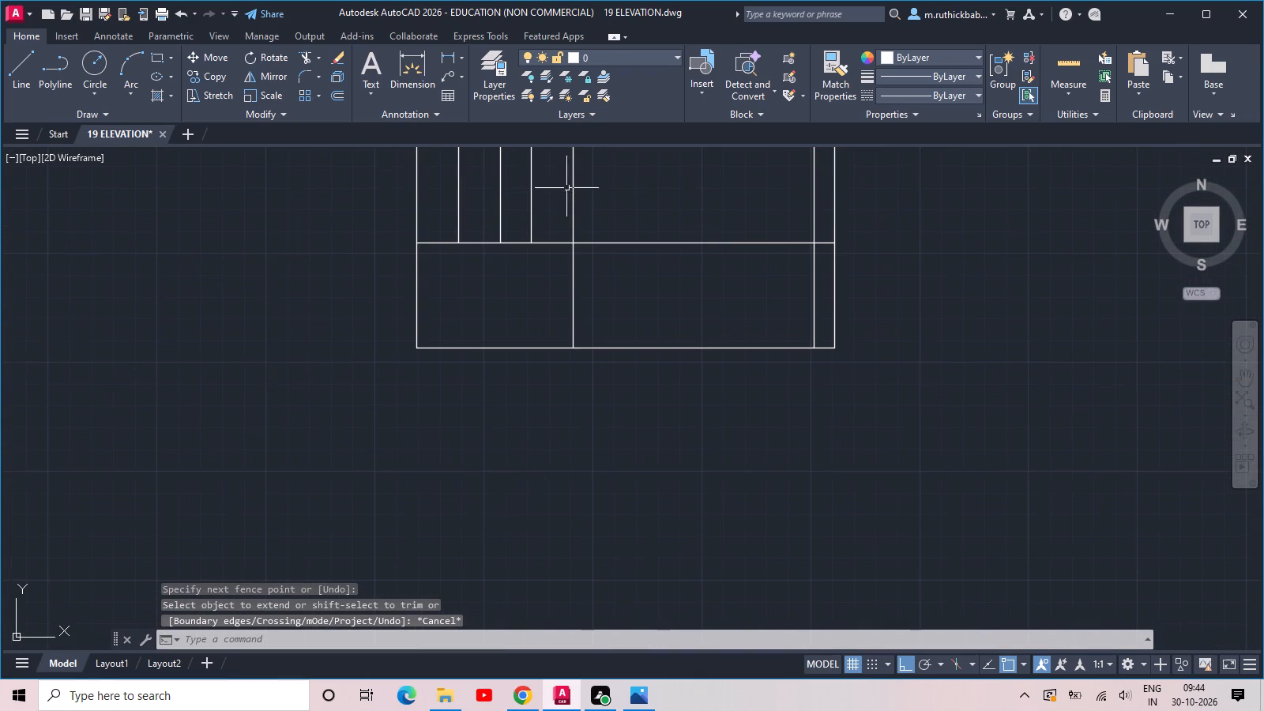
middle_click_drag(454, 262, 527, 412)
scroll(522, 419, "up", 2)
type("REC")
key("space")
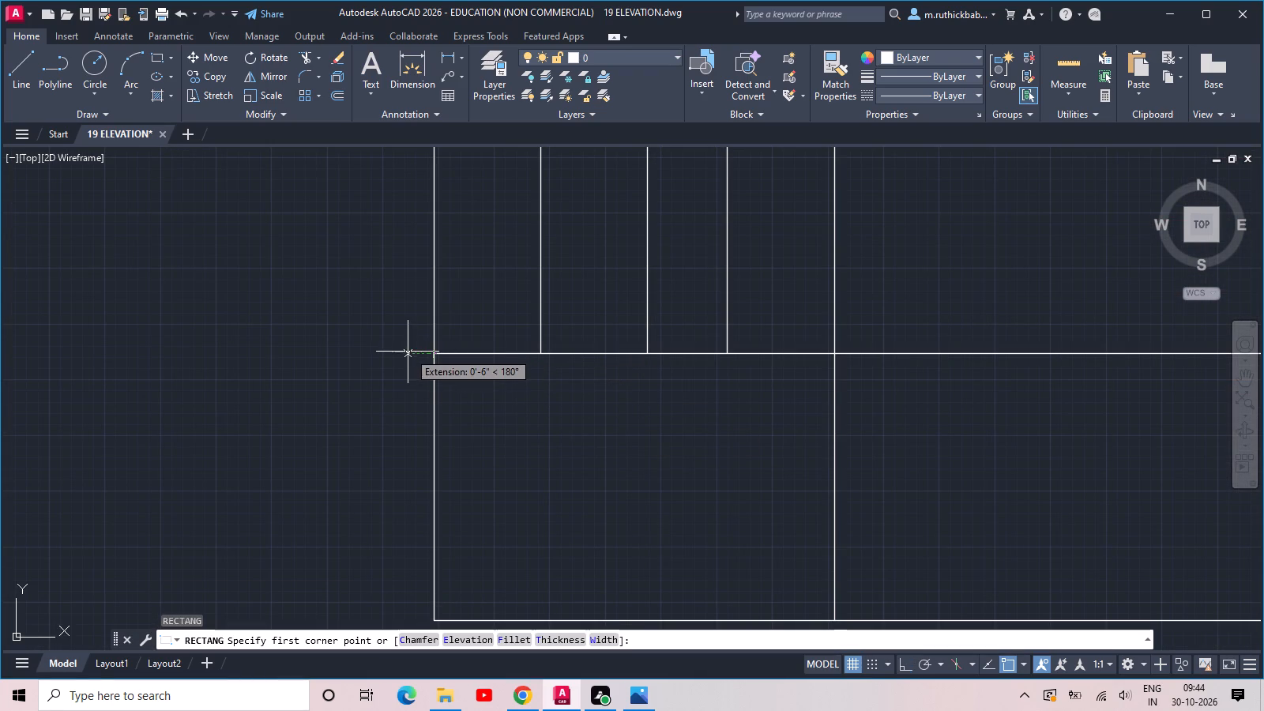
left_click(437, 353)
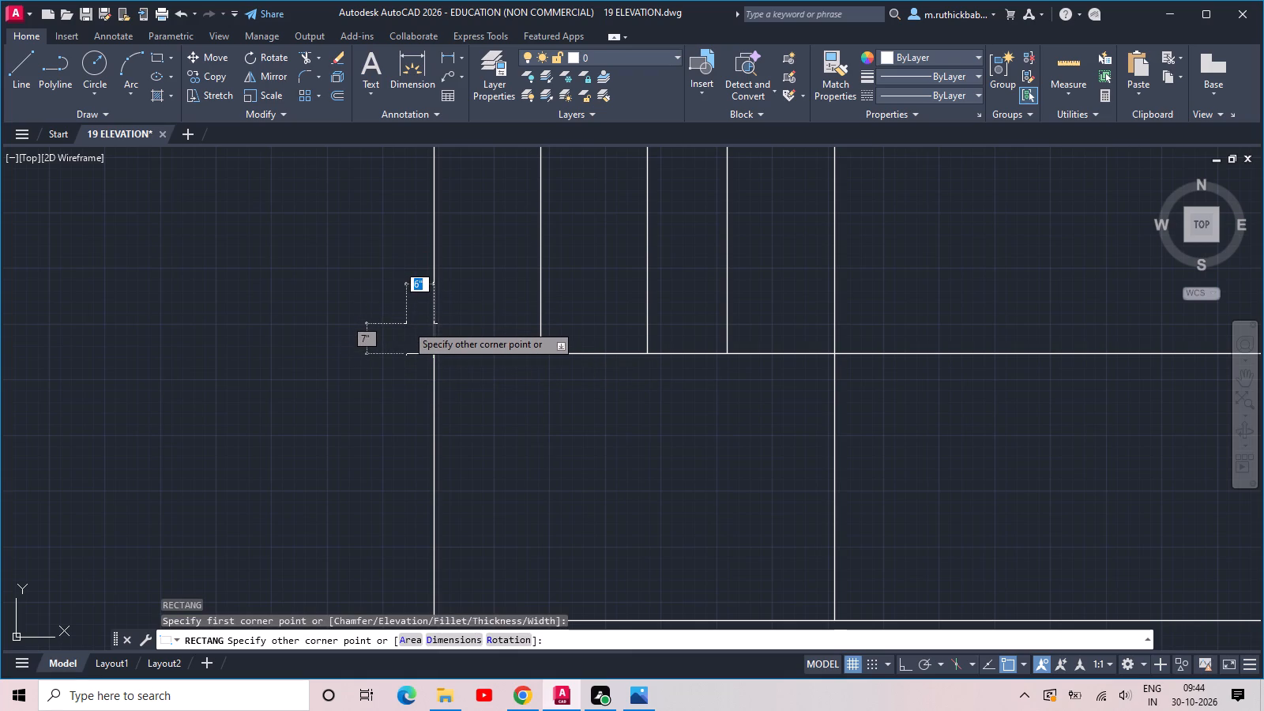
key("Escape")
Draw a band rectangle about 20'-6" by 7" on the middle line, starting about 6" outside the outline's left edge and ending at its right edge.
key("space")
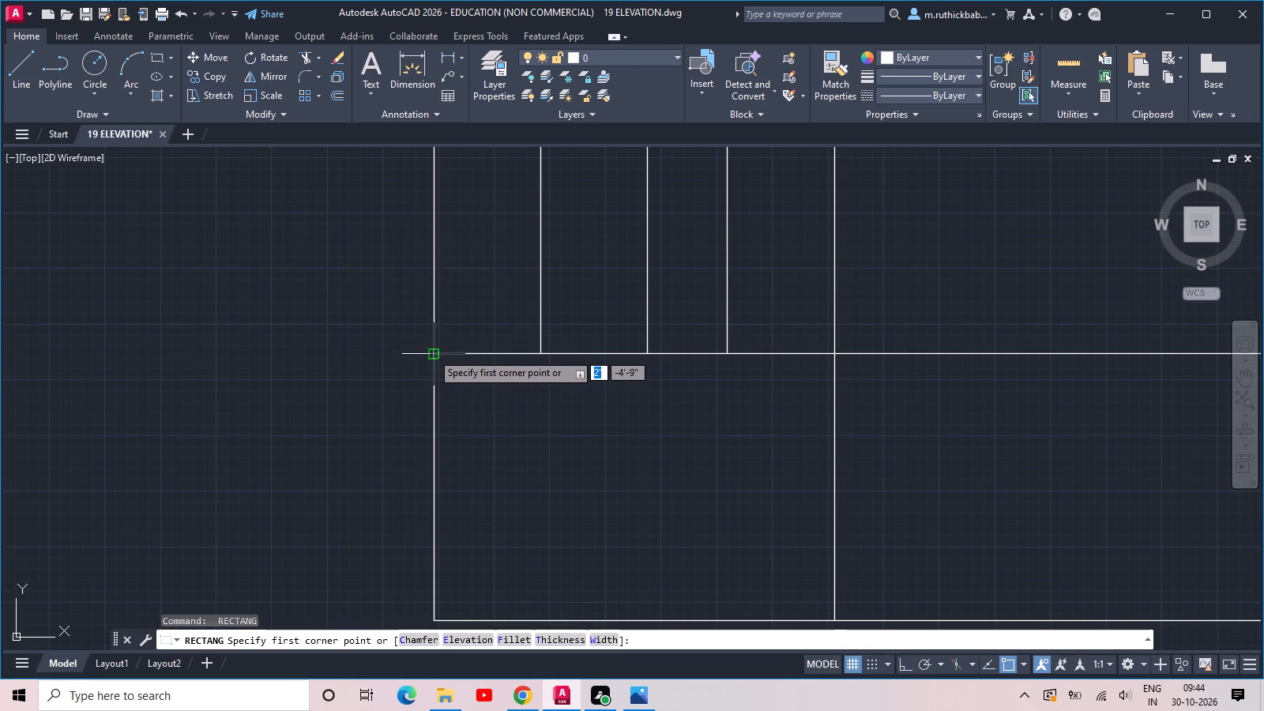
left_click(409, 353)
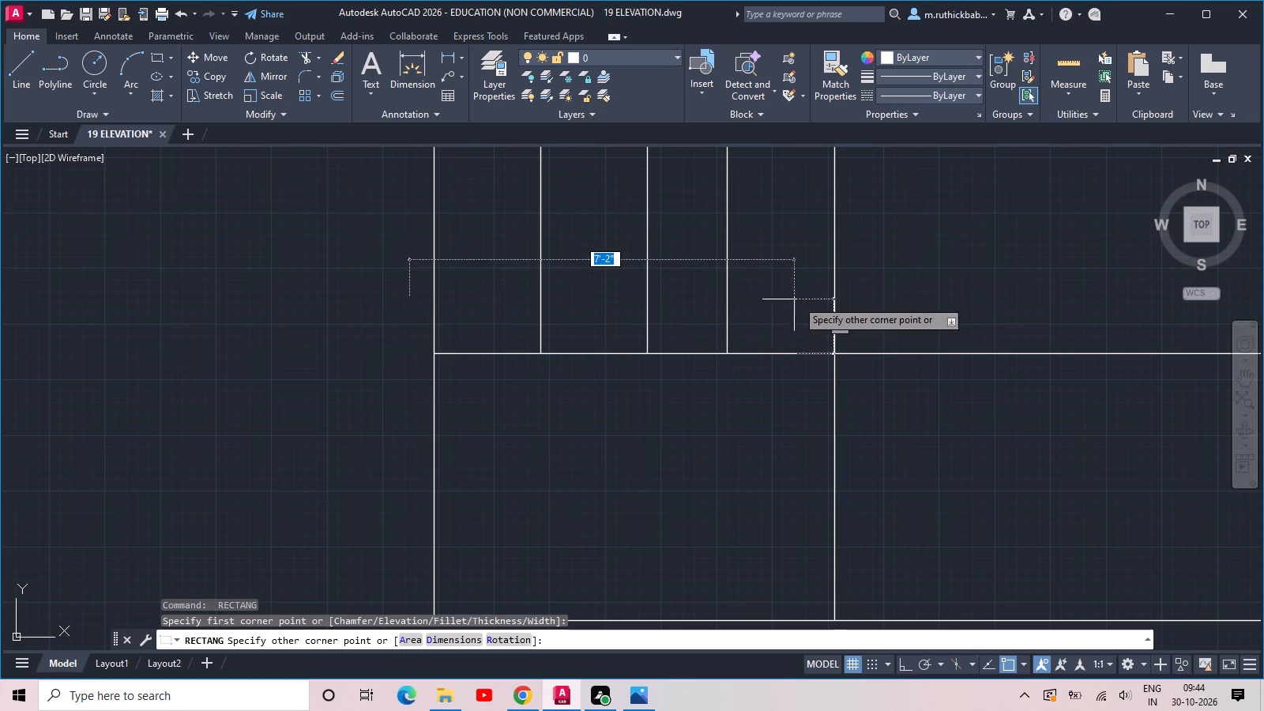
middle_click_drag(962, 304, 546, 370)
scroll(723, 354, "down", 1)
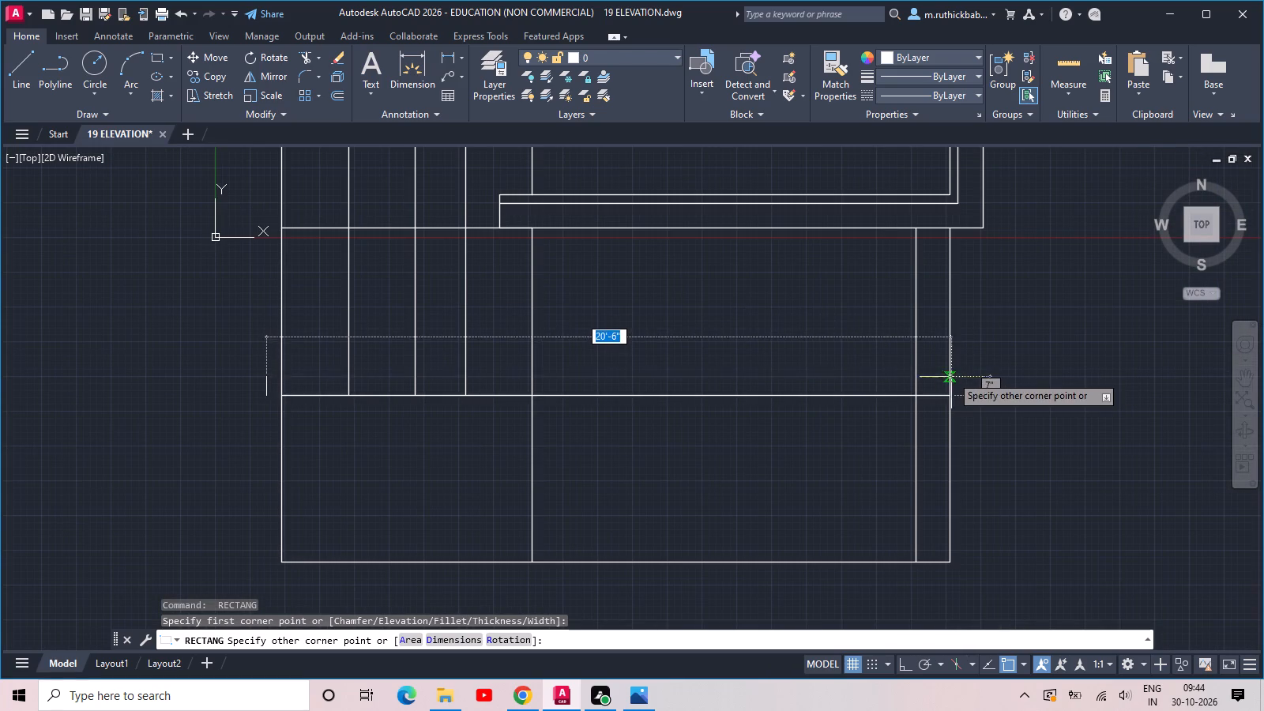
left_click(951, 374)
key("Escape")
Trim the band's top and bottom lines between the outline's two inner vertical lines.
type("TR")
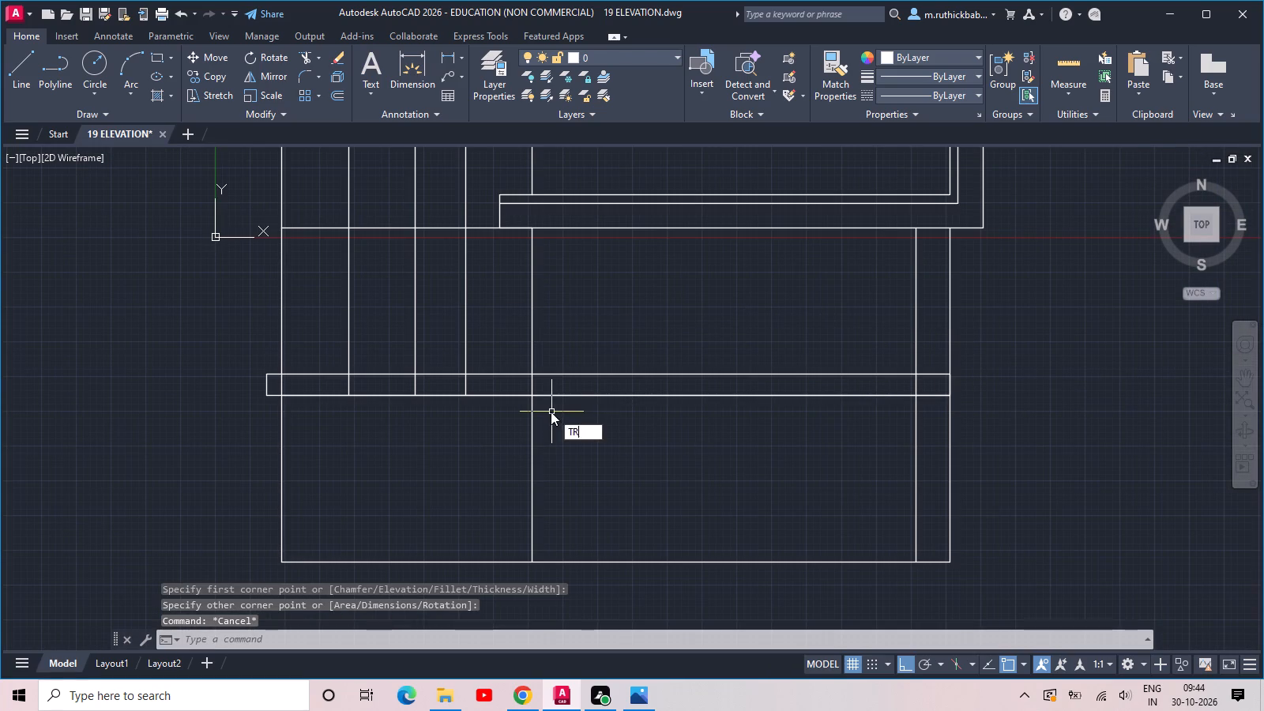
key("space")
key("space")
scroll(541, 389, "up", 1)
left_click(541, 389)
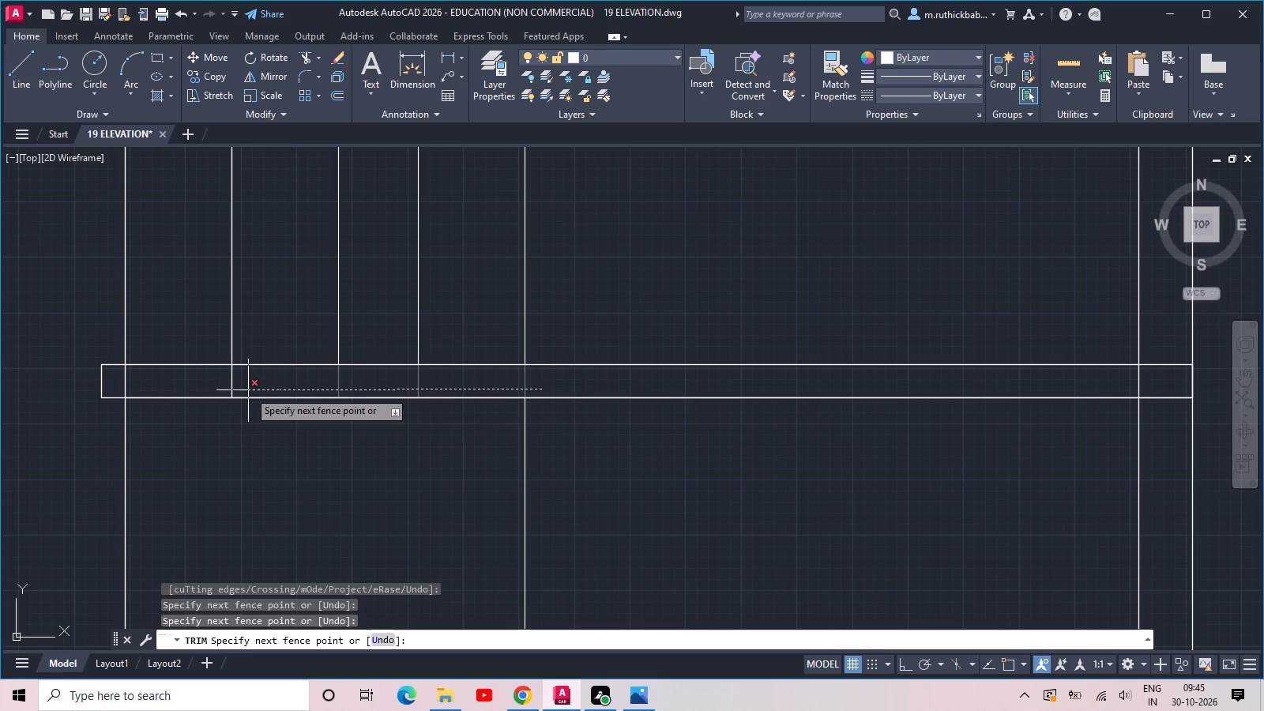
left_click(578, 337)
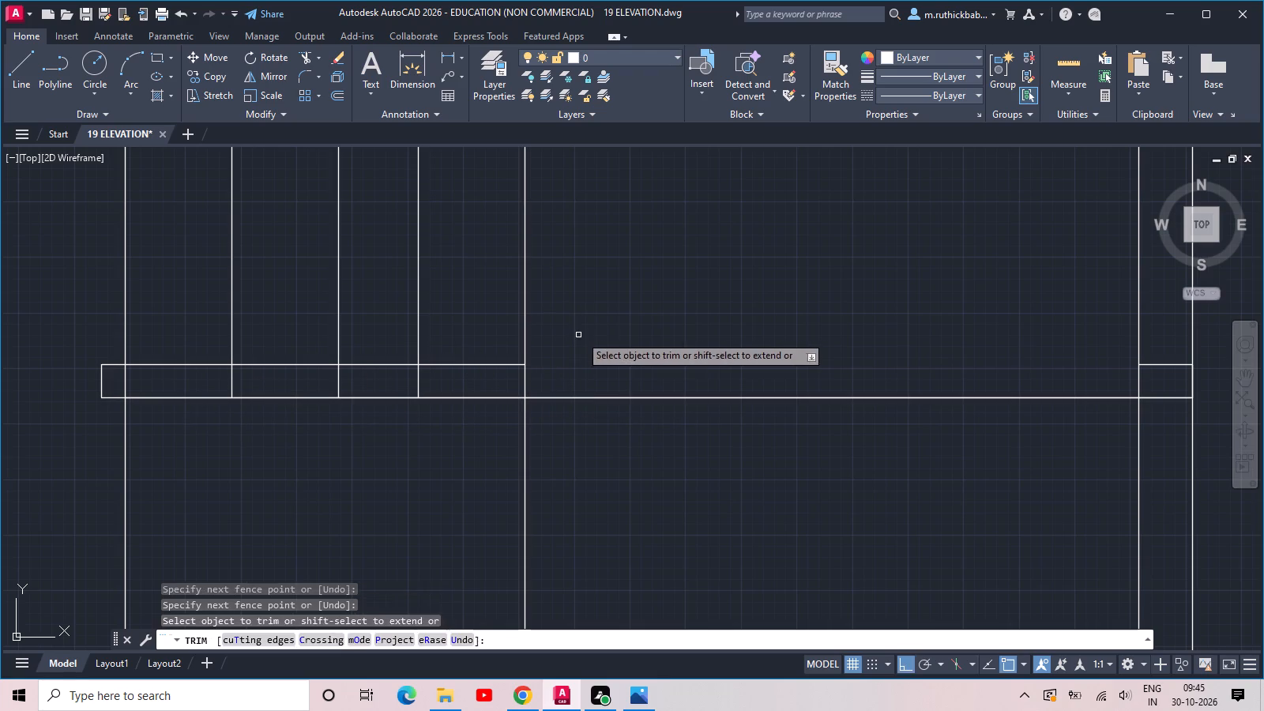
left_click(585, 328)
left_click(593, 435)
Trim the left bay's three inner vertical lines where they cross the band.
left_click(428, 385)
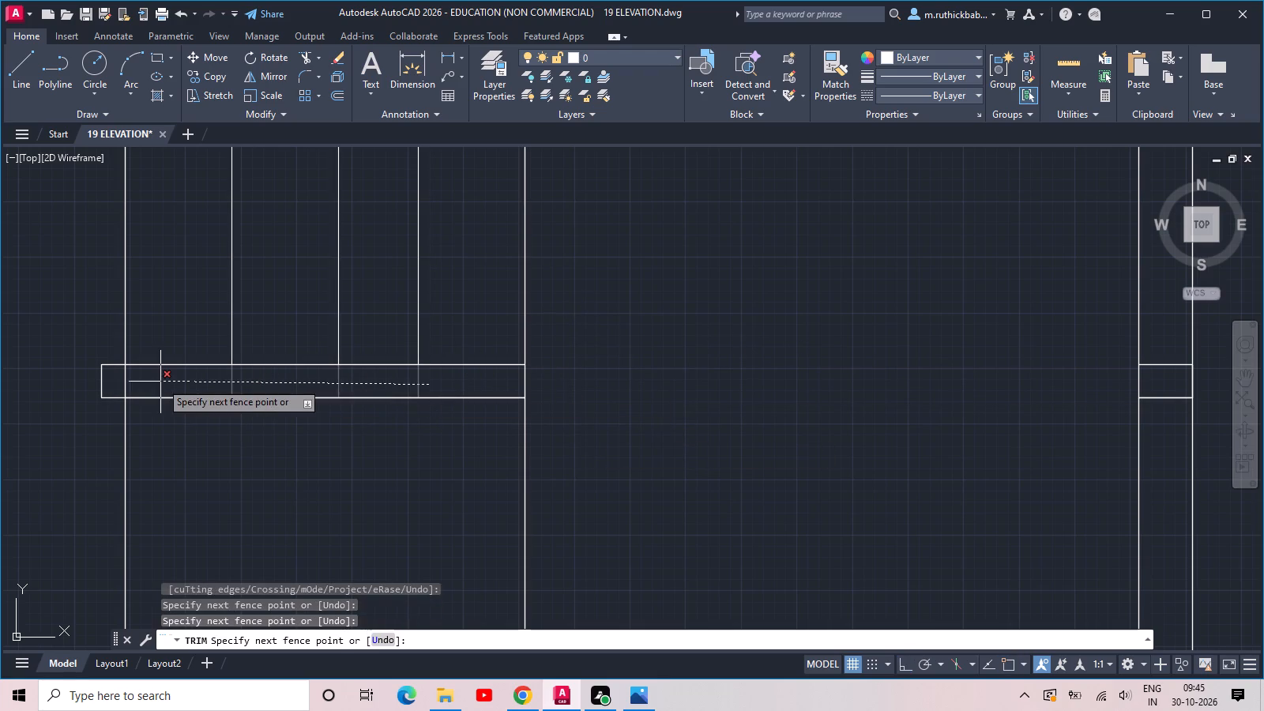
left_click(160, 382)
scroll(240, 372, "down", 1)
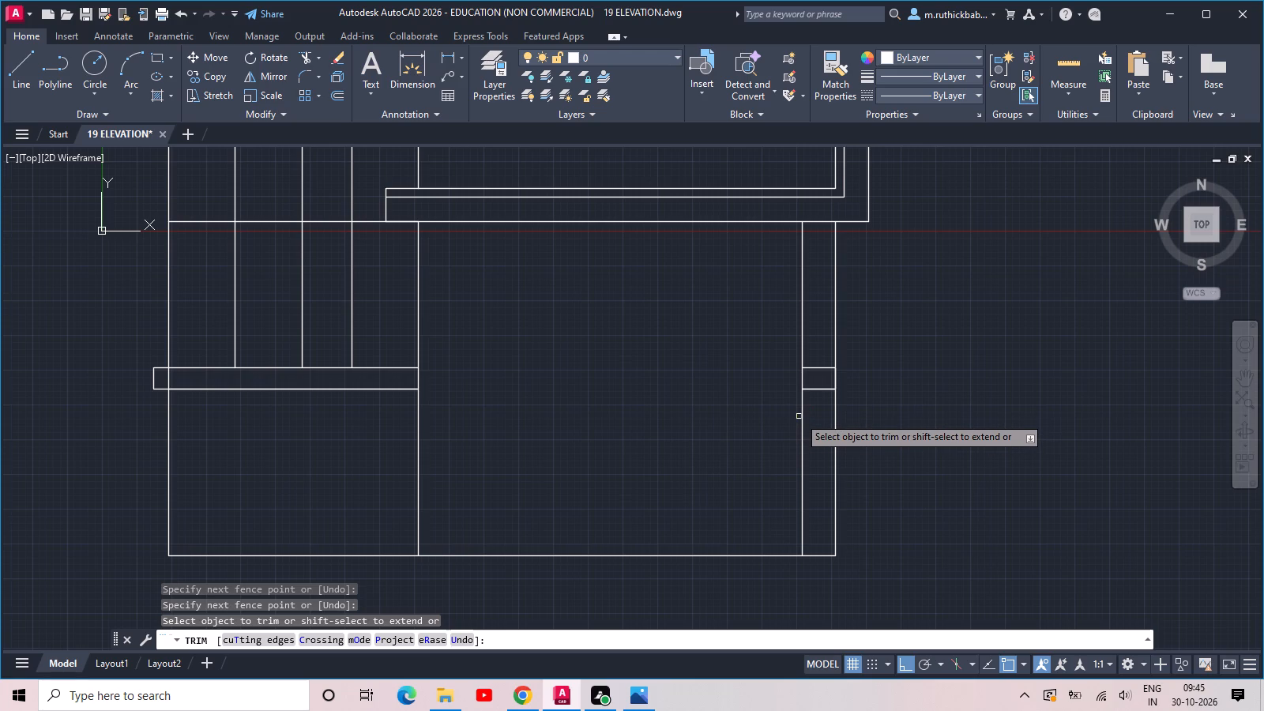
key("Escape")
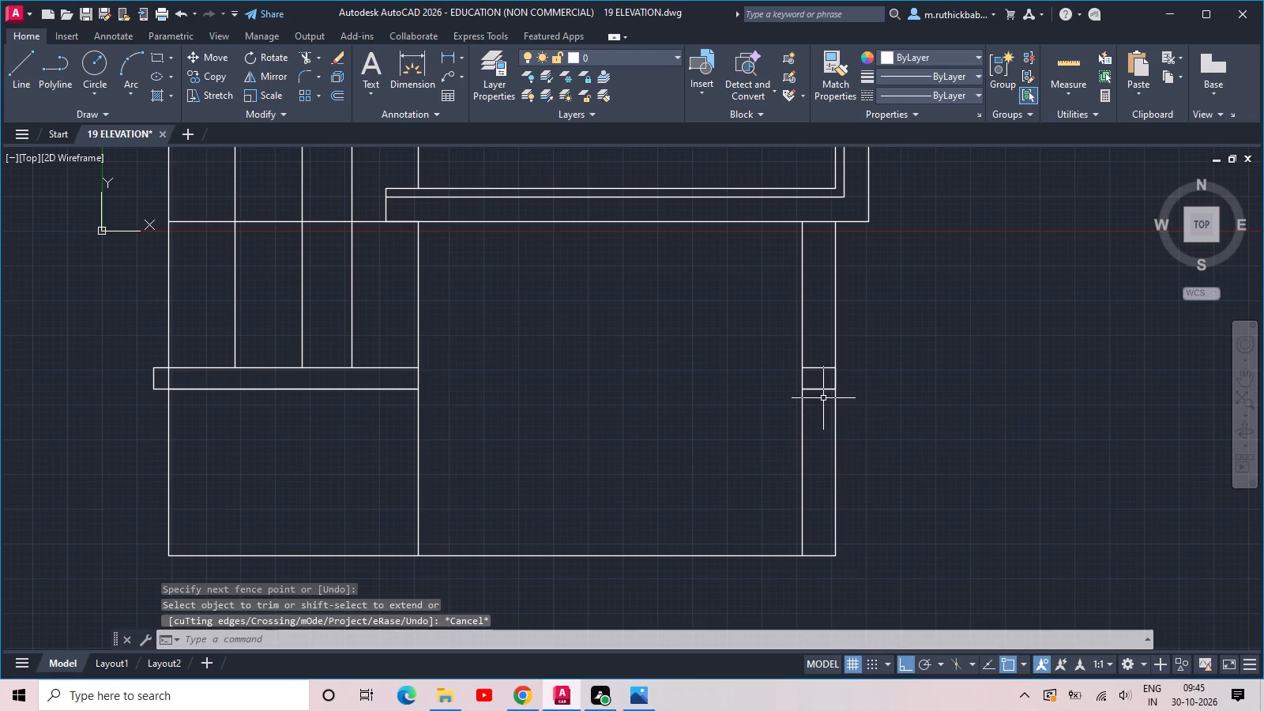
Draw a rectangle about 5'-8" tall from the right band piece's top-left corner to base level, projecting beyond the outline's right edge.
middle_click_drag(823, 398, 796, 383)
key("r")
key("e")
type("C")
key("space")
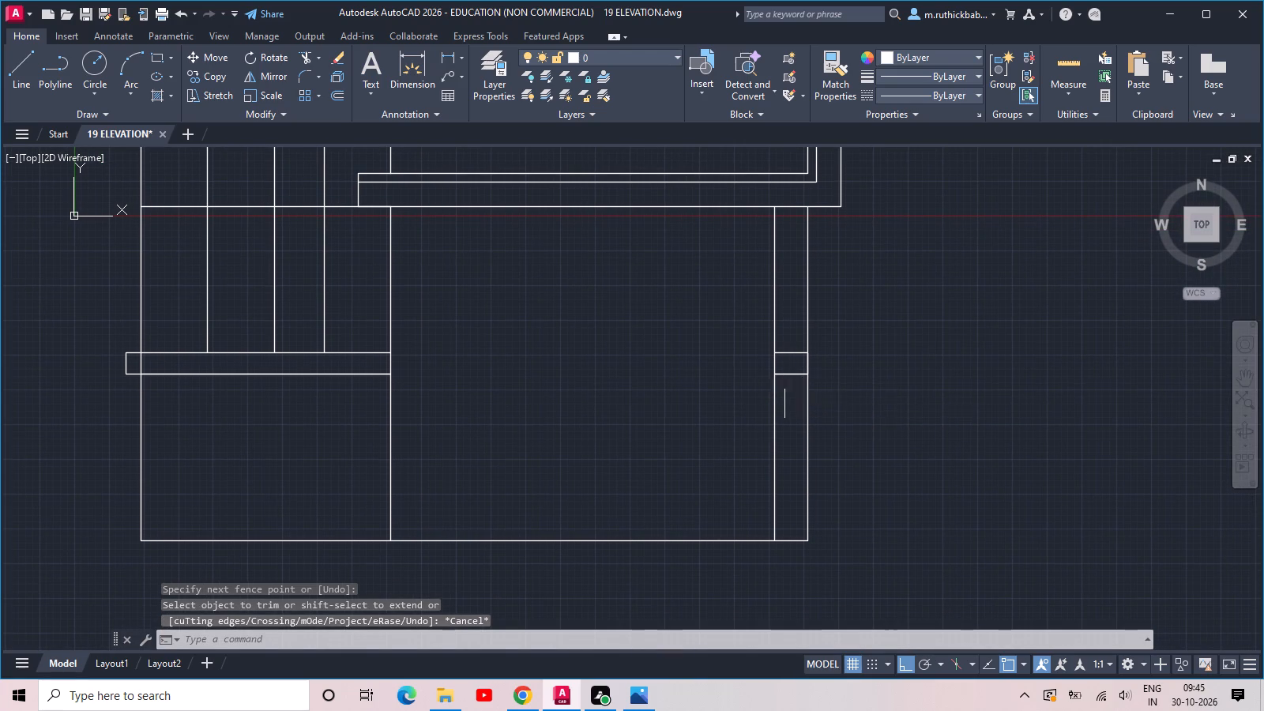
left_click(774, 353)
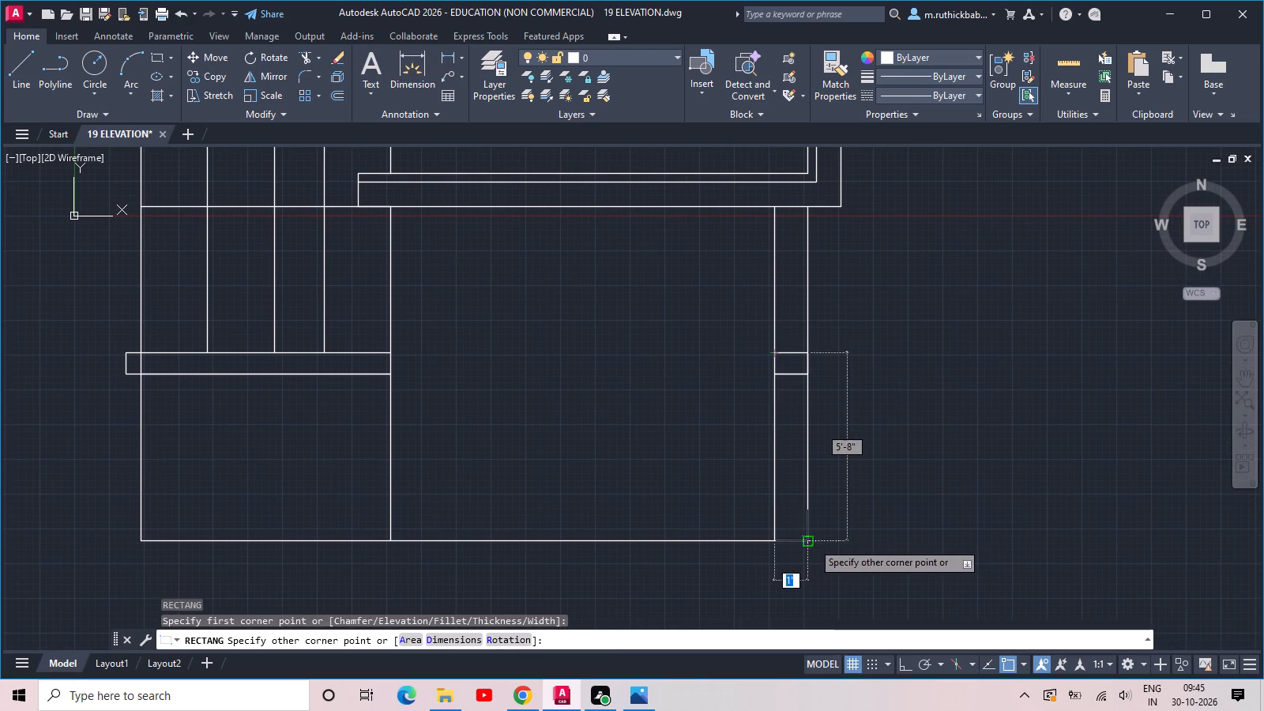
left_click(854, 542)
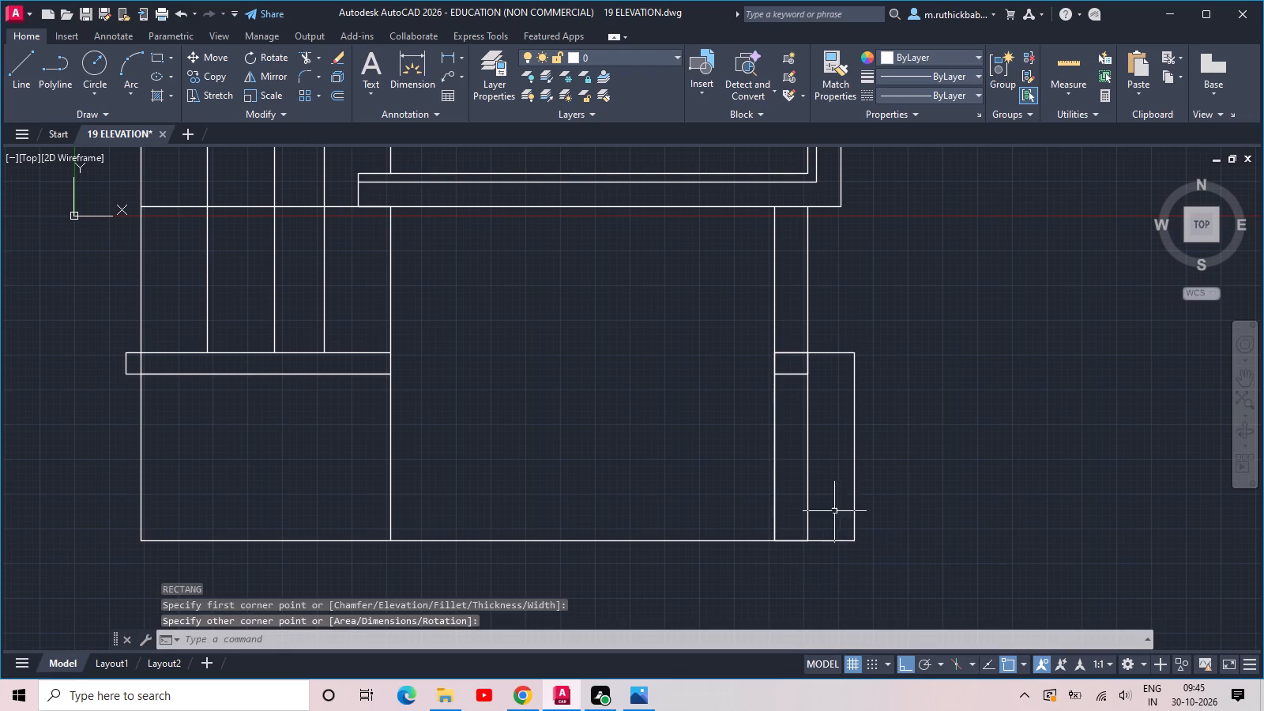
Trim the outline's right edge and the band's bottom line inside the new right-hand rectangle.
scroll(817, 386, "up", 1)
key("Escape")
key("t")
key("r")
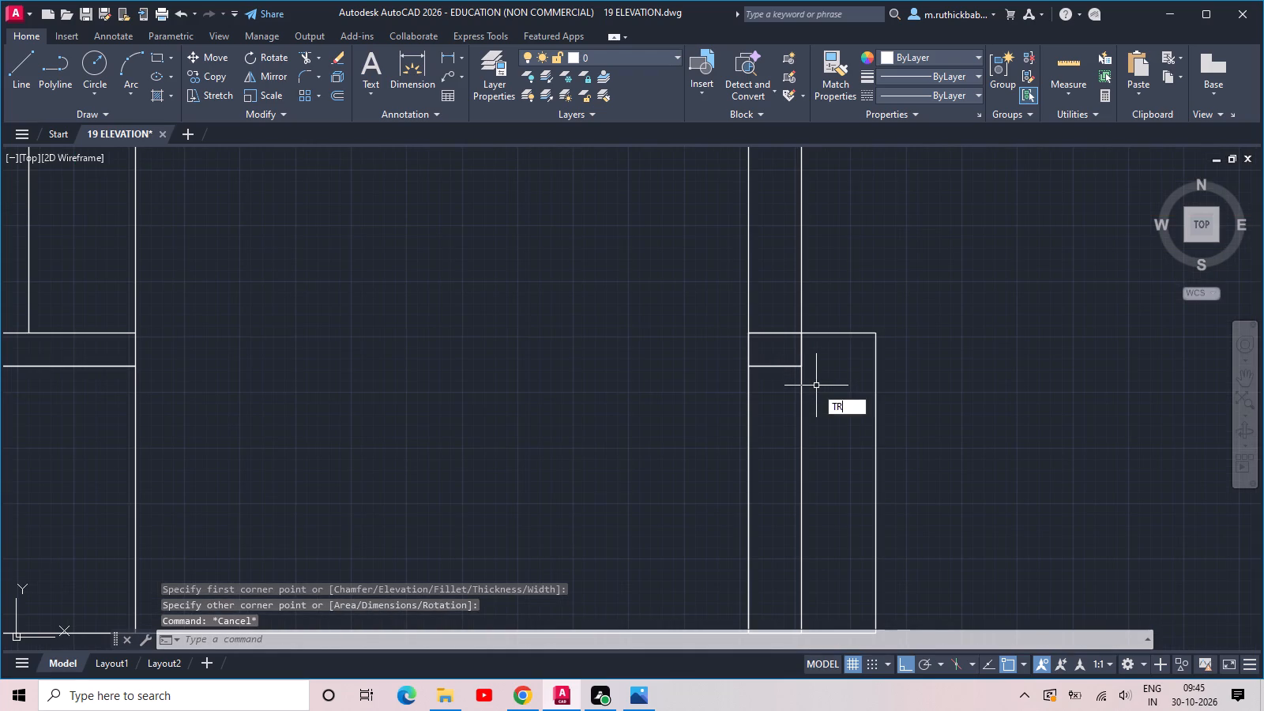
key("space")
key("space")
left_click(819, 392)
left_click(781, 449)
left_click(782, 373)
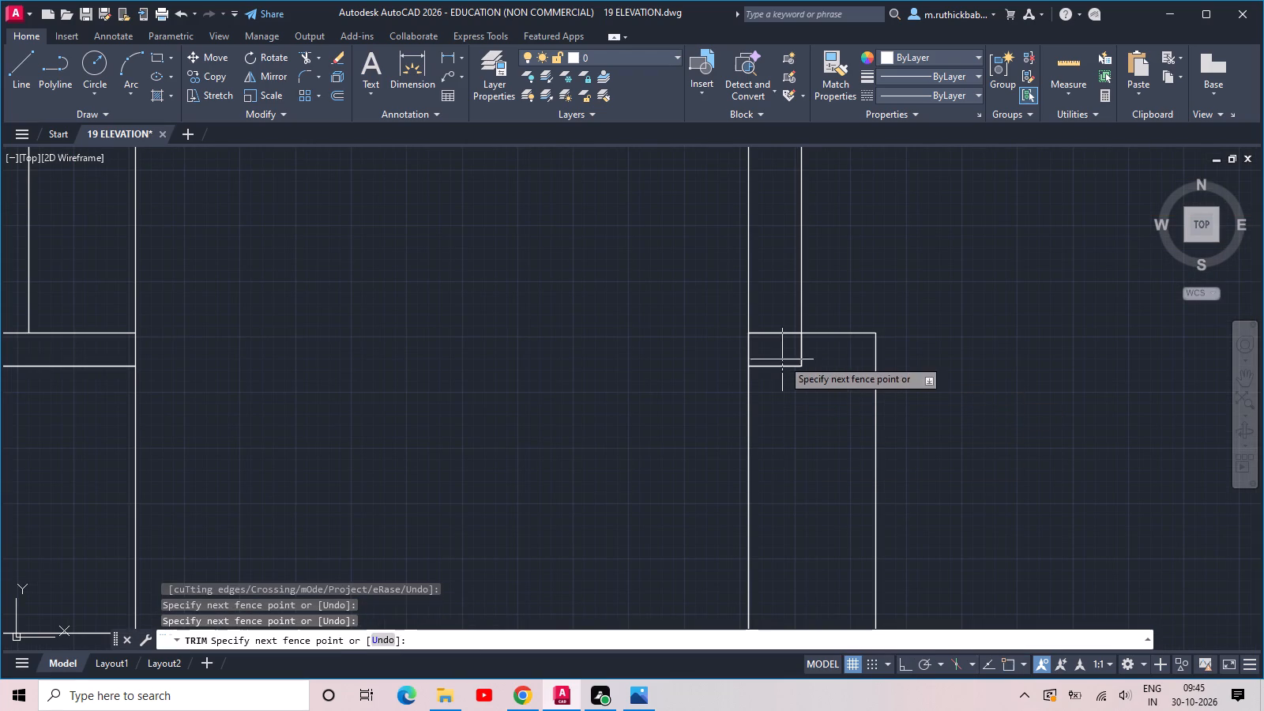
left_click(804, 347)
scroll(801, 359, "down", 3)
key("Escape")
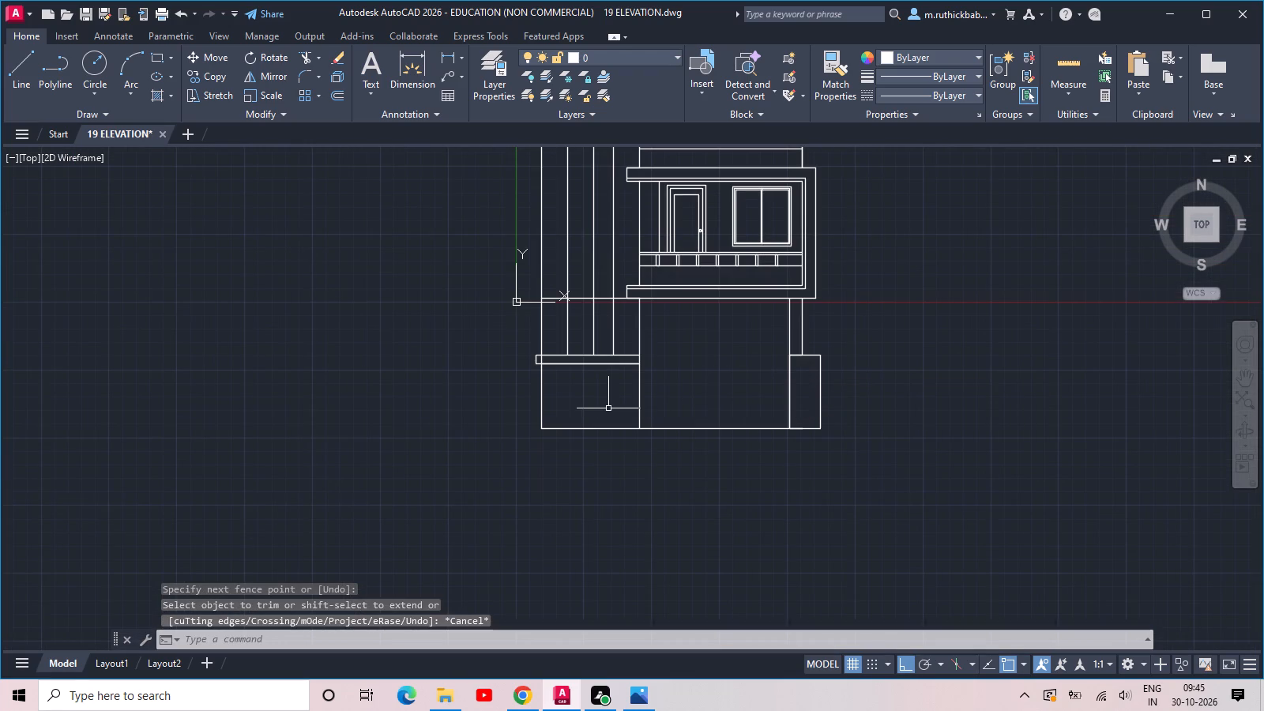
Trim the outline's left edge where it crosses the left band.
scroll(600, 355, "up", 2)
key("space")
scroll(457, 364, "up", 2)
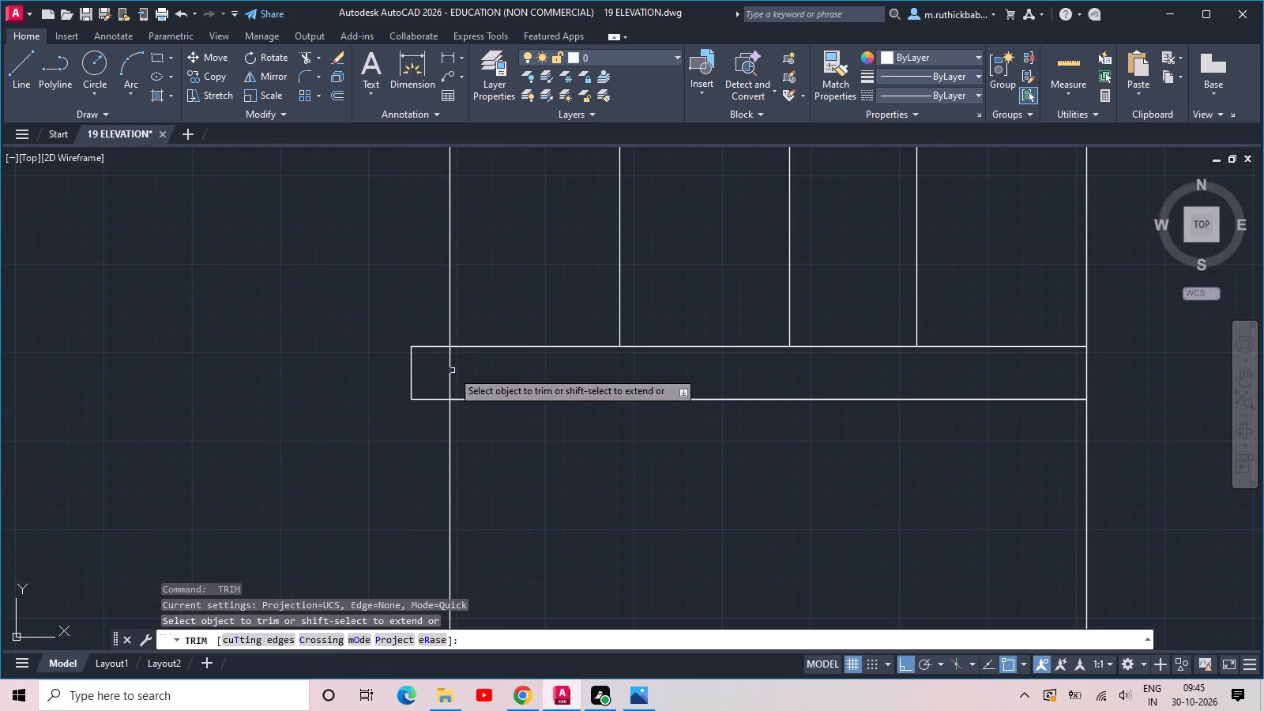
left_click(452, 371)
left_click(428, 371)
scroll(428, 371, "down", 2)
key("Escape")
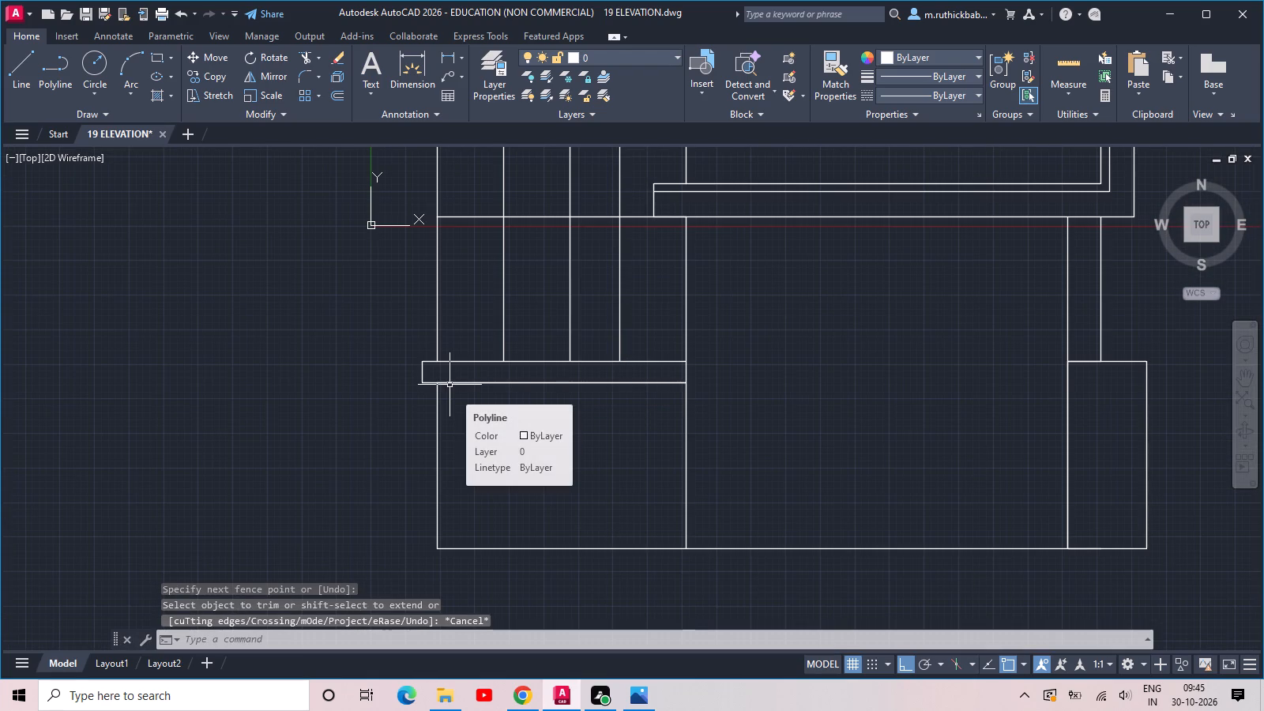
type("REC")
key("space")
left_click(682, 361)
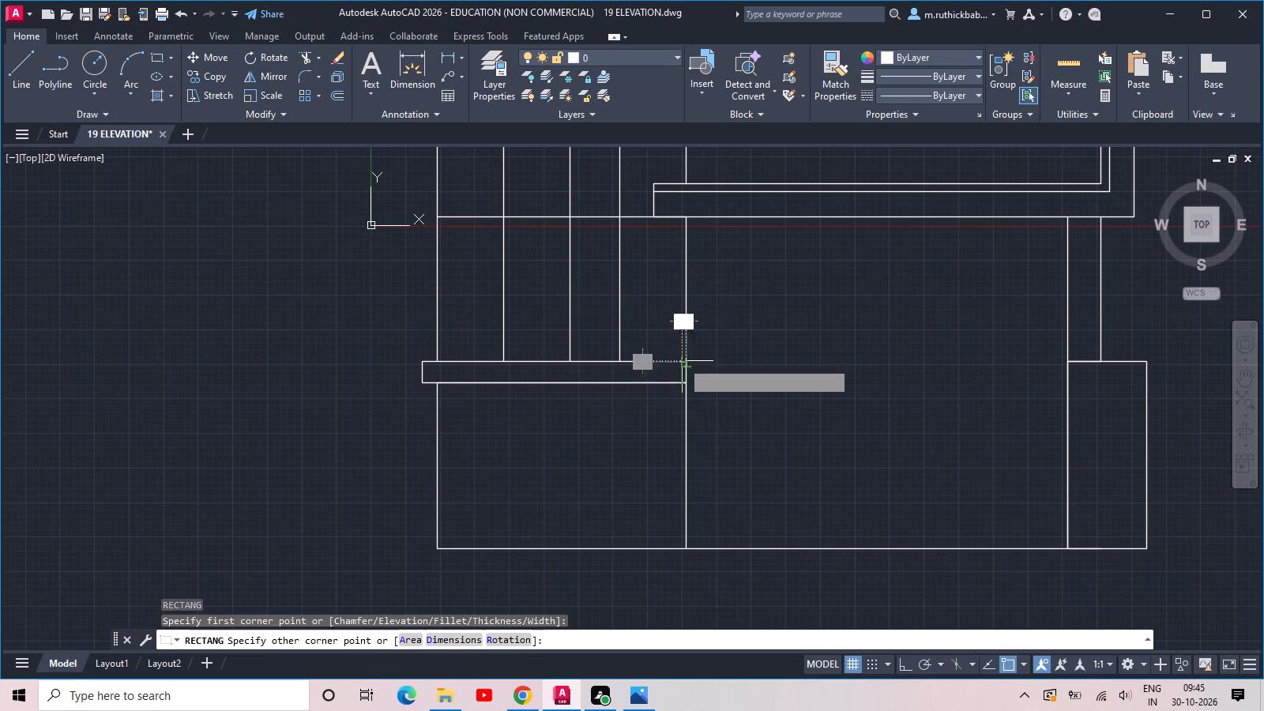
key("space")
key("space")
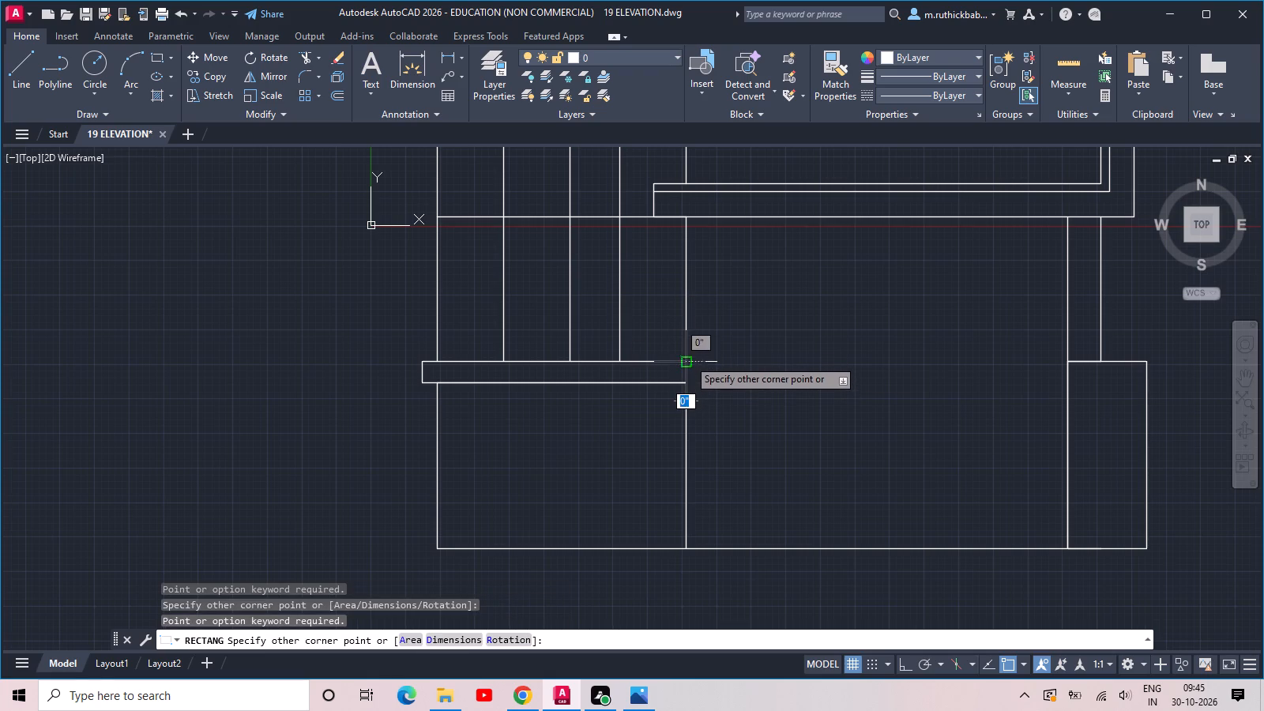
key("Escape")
Draw a rectangle about 1'-5" wide and 6' tall against the left bay's right edge, from slightly above the band to base level.
key("space")
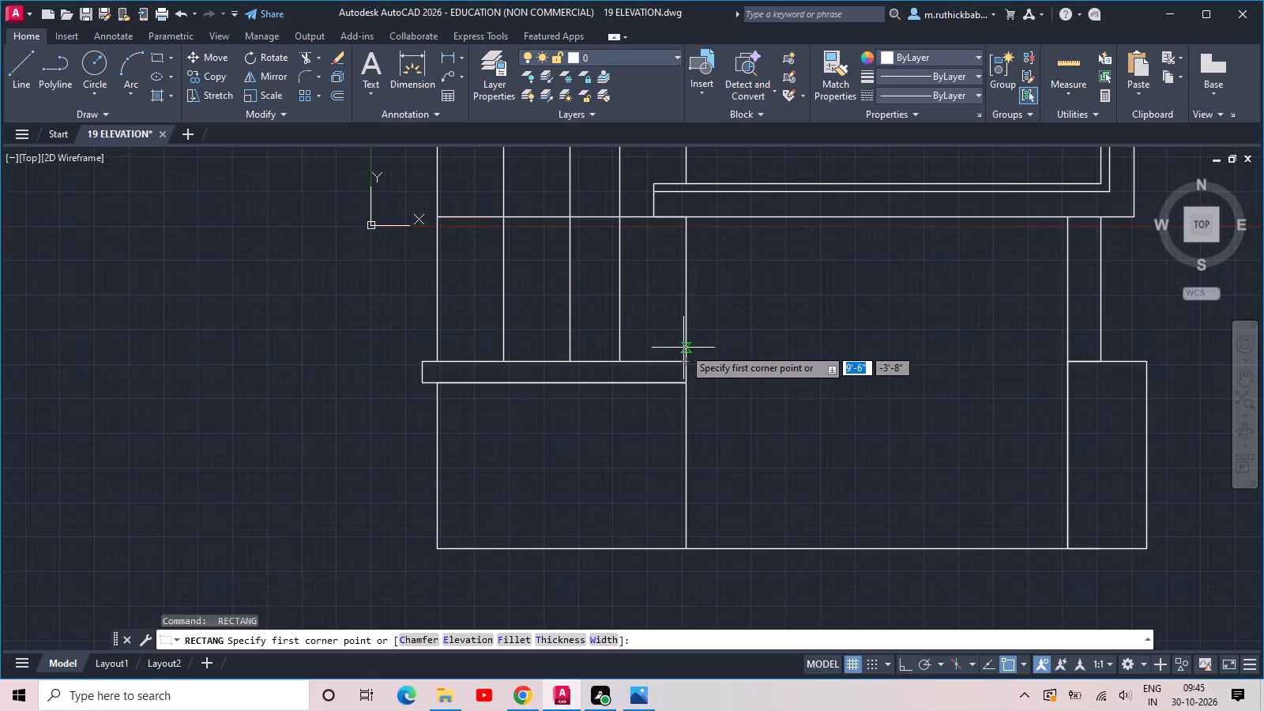
left_click(683, 348)
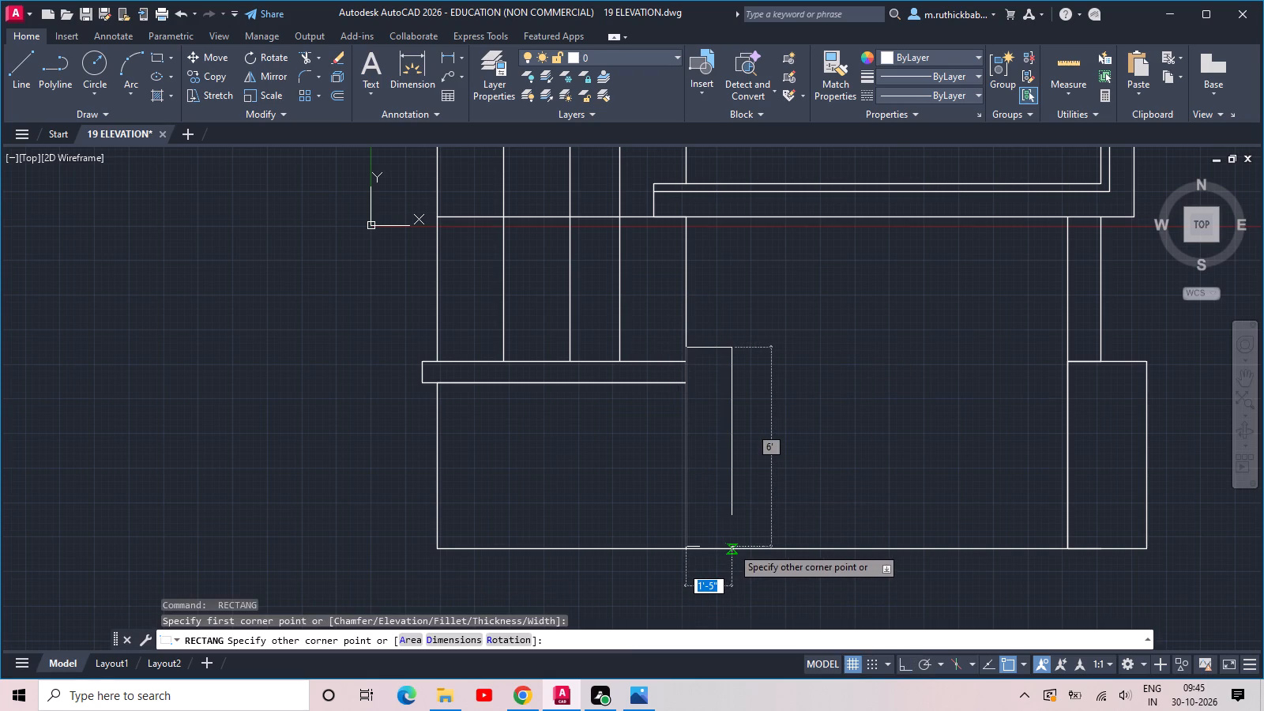
left_click(732, 547)
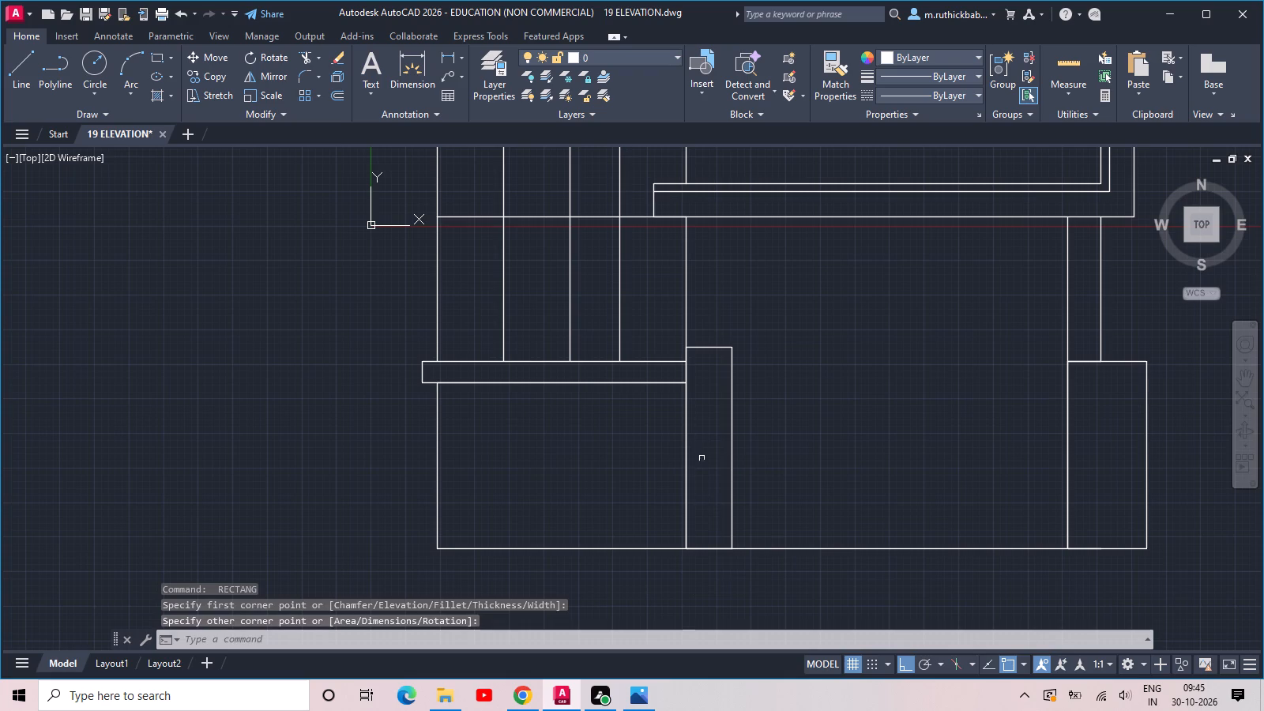
Draw a rectangle about 1'-4" wide across the new pillar, matching the left band's top and bottom lines.
key("space")
scroll(691, 369, "up", 2)
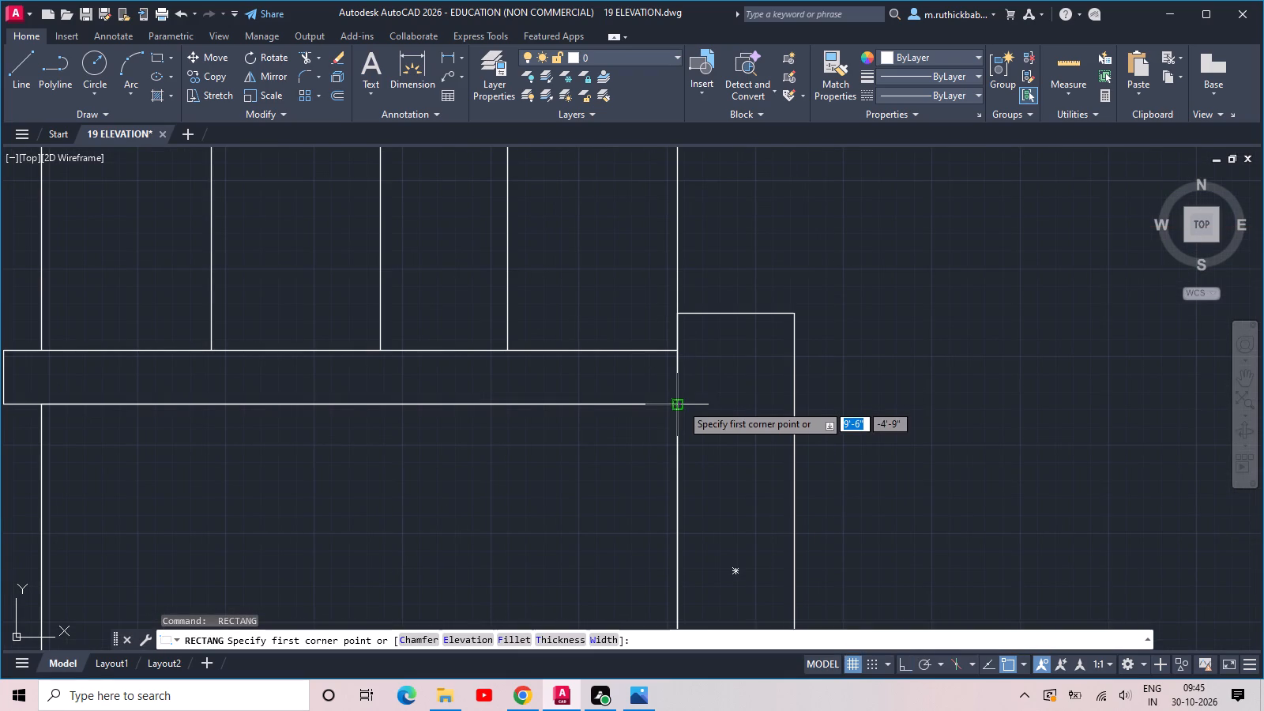
left_click(681, 404)
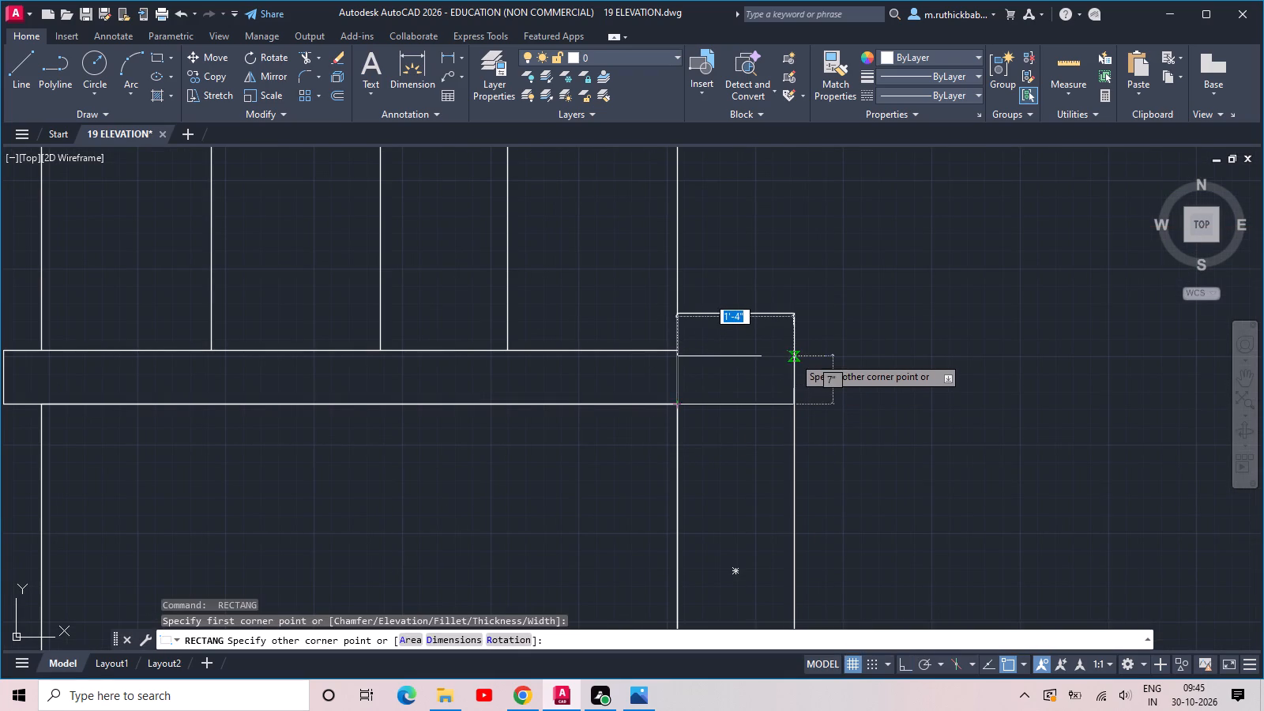
left_click(792, 351)
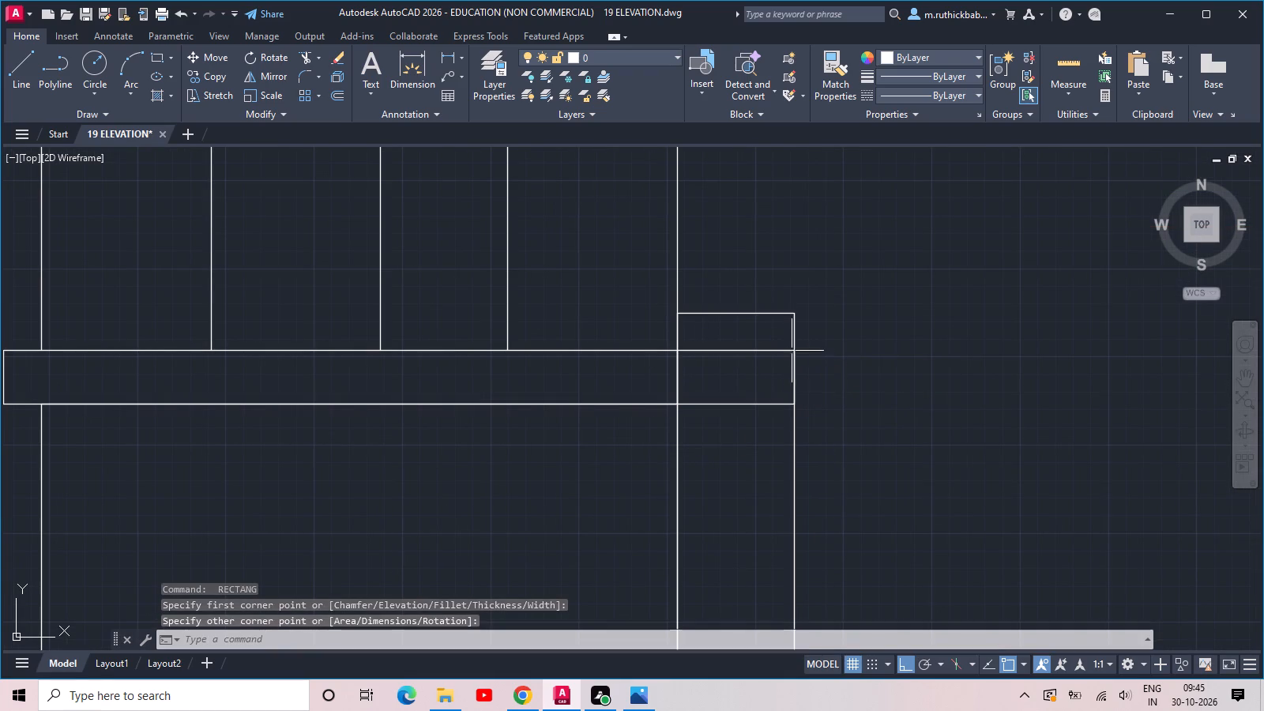
scroll(819, 376, "down", 2)
key("Escape")
scroll(769, 389, "up", 3)
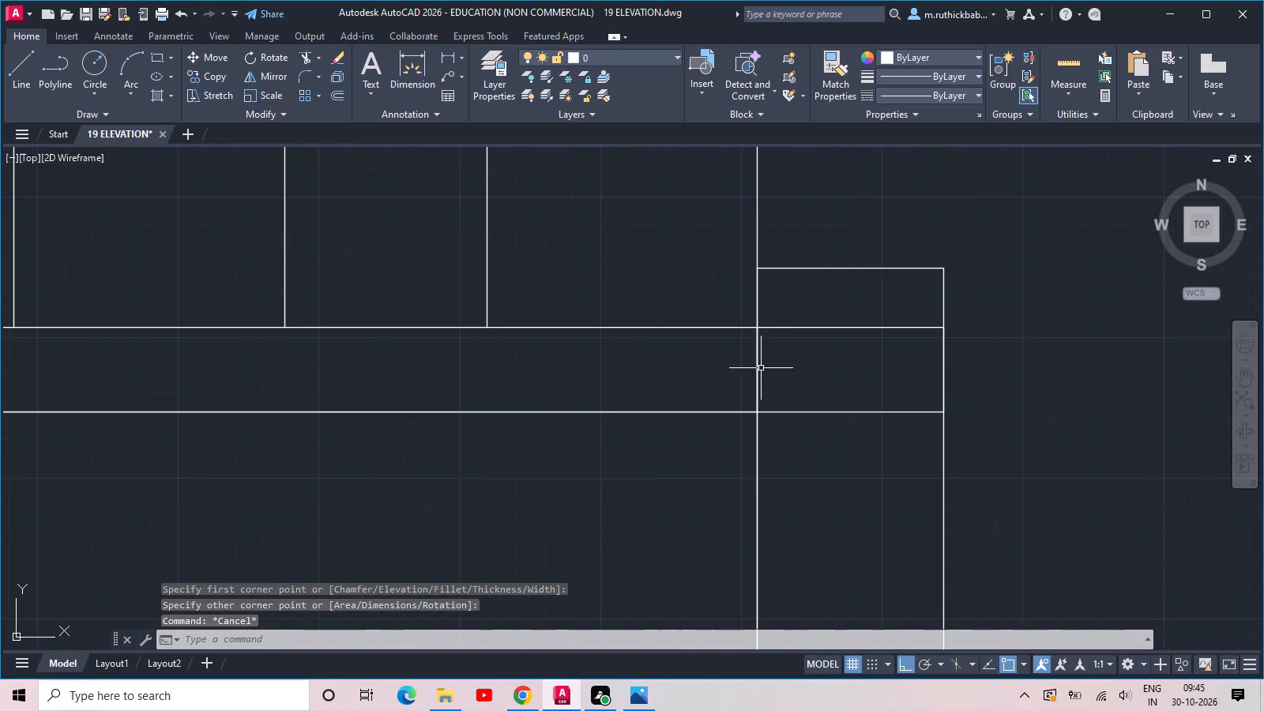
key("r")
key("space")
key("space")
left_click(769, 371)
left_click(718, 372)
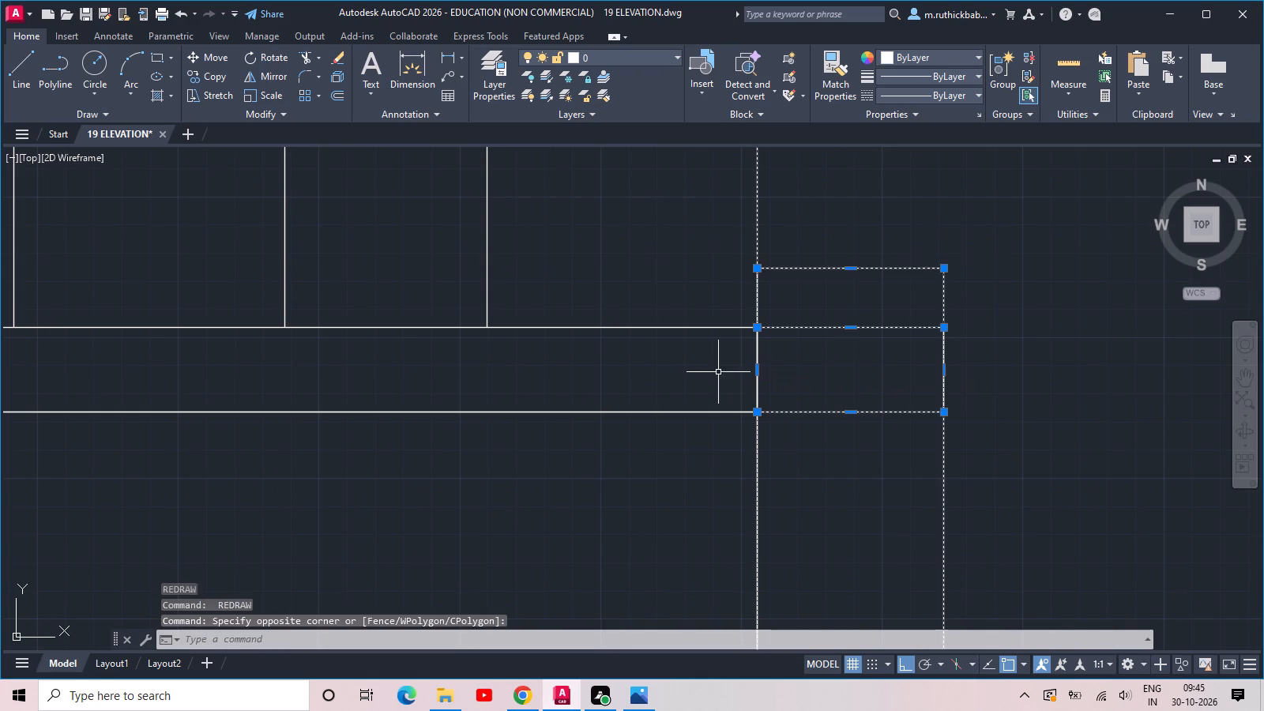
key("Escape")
Trim the vertical lines separating the left band from its extension across the pillar.
type("TR")
key("space")
key("space")
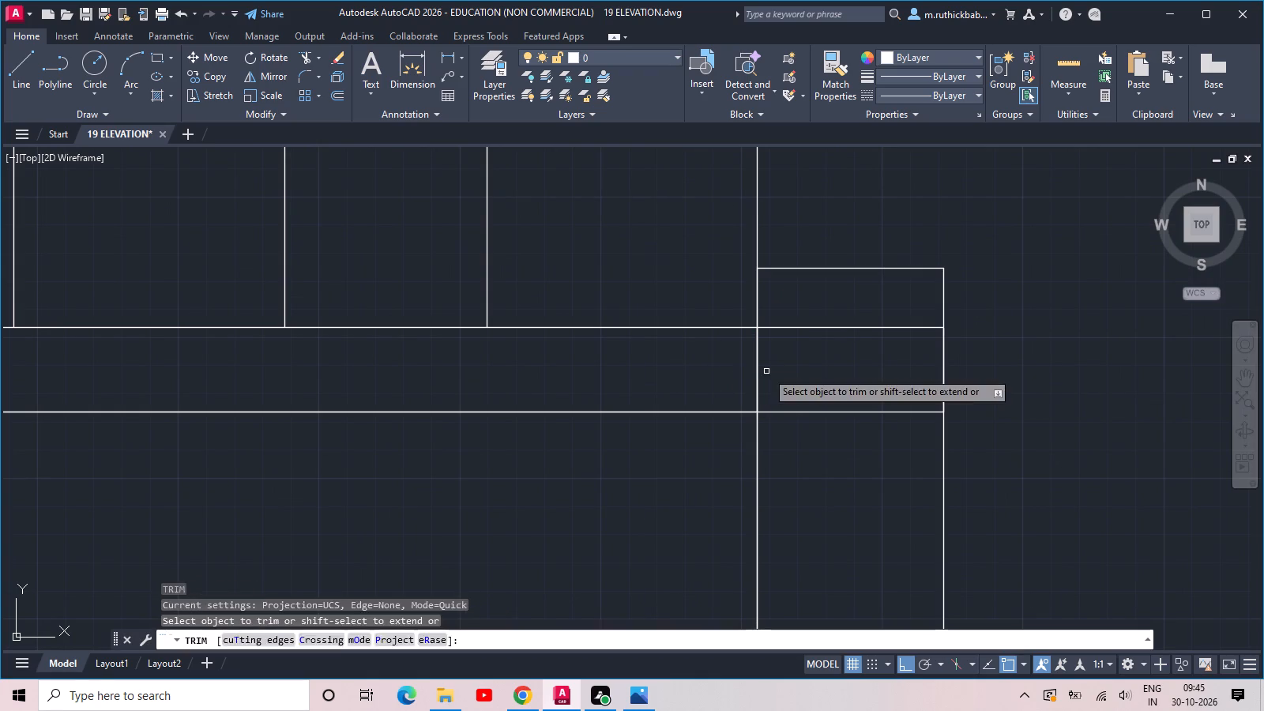
left_click(780, 372)
left_click(742, 370)
scroll(766, 363, "down", 1)
key("Escape")
Draw a rectangle about 9'-9" wide in the opening between the pillar and right block, leaving small gaps at the sides and base.
scroll(775, 360, "down", 2)
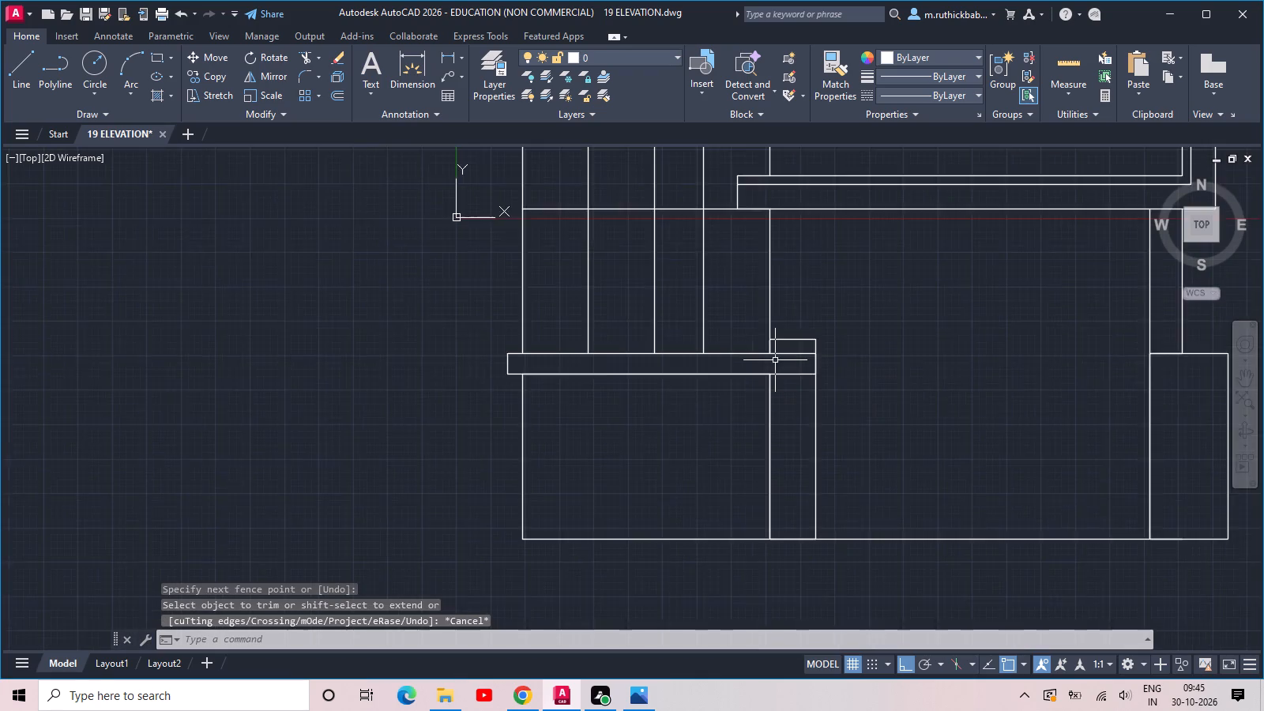
scroll(775, 360, "down", 2)
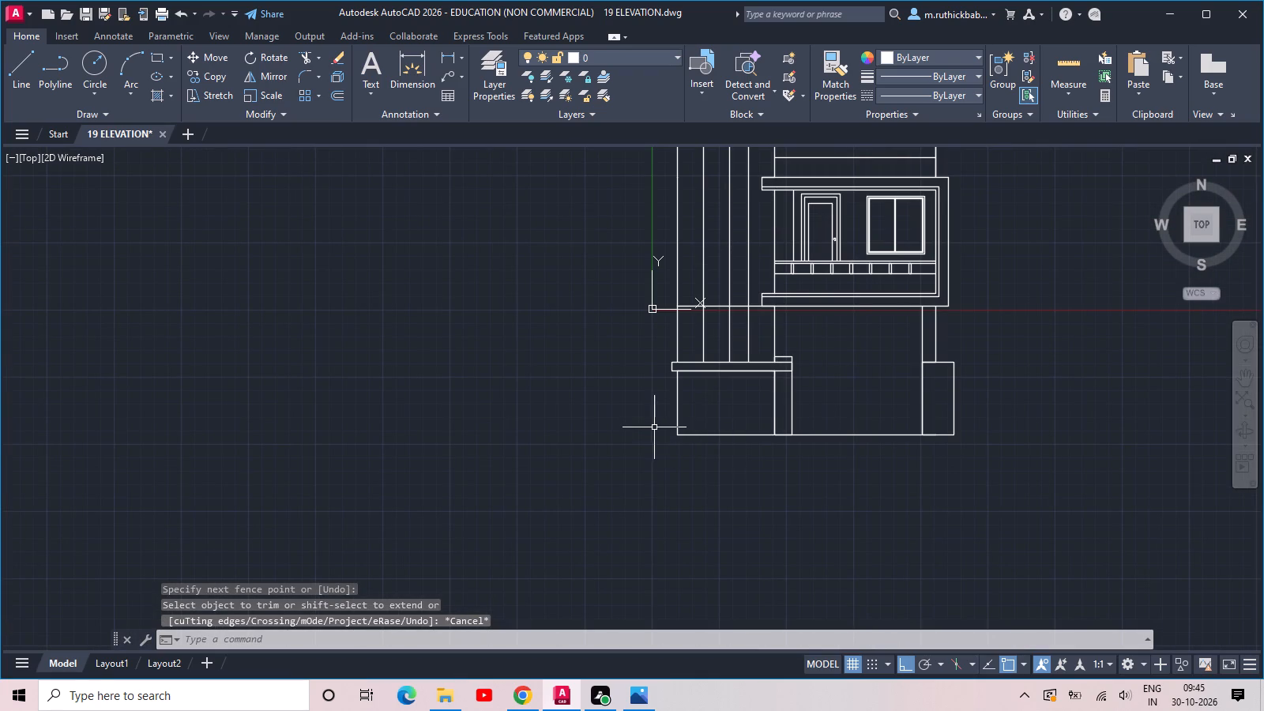
scroll(653, 427, "up", 2)
scroll(653, 427, "down", 2)
middle_click_drag(786, 406, 638, 442)
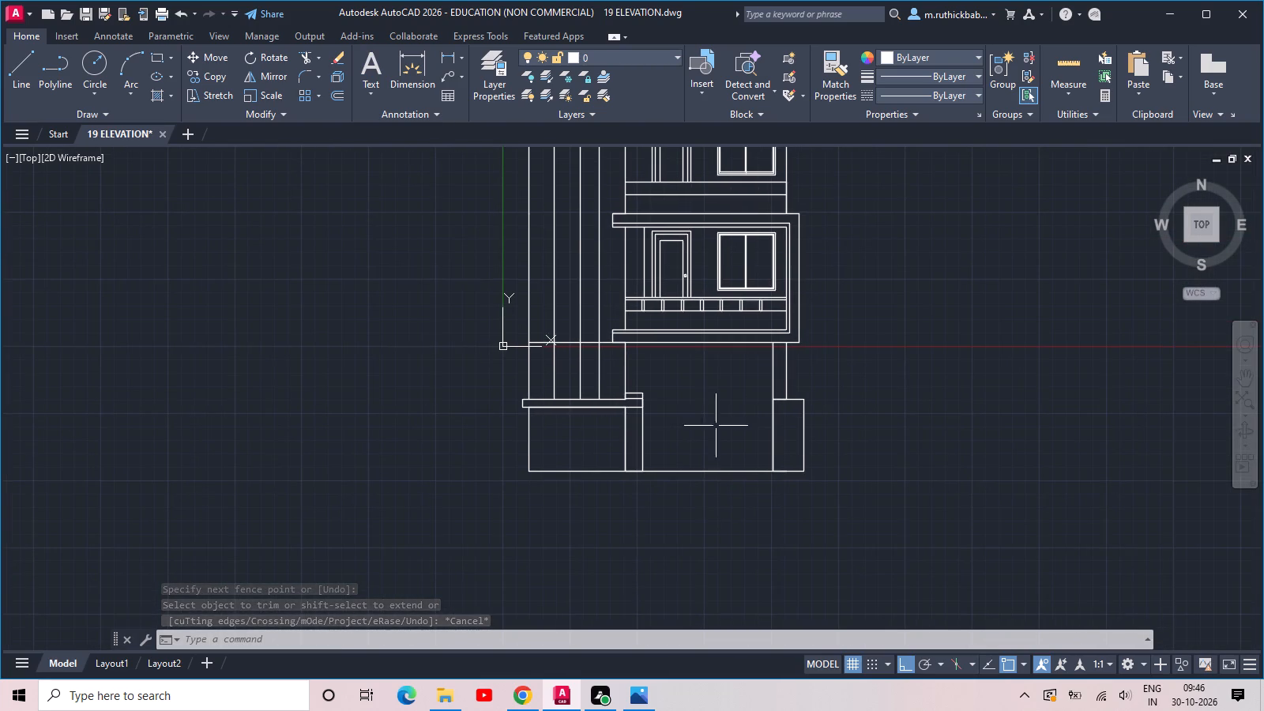
scroll(757, 428, "up", 1)
key("r")
key("e")
key("c")
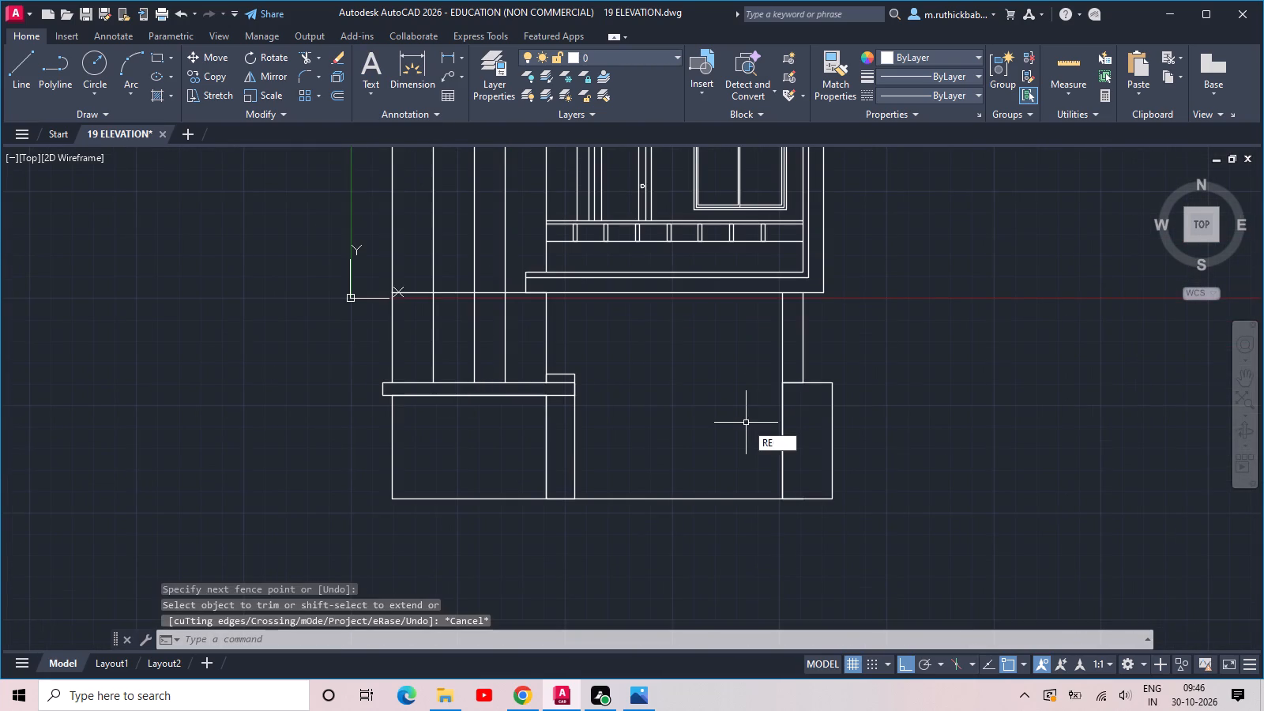
key("space")
scroll(580, 390, "up", 3)
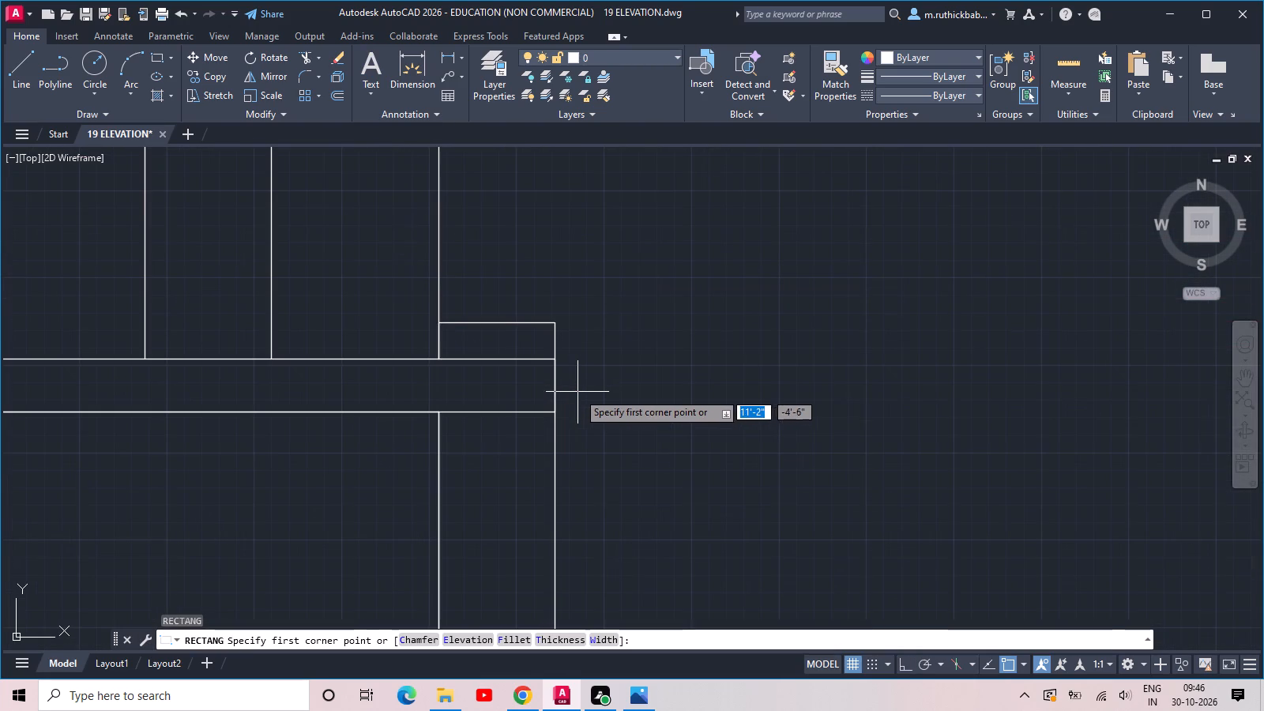
left_click(570, 392)
middle_click_drag(727, 534, 691, 470)
scroll(689, 458, "down", 3)
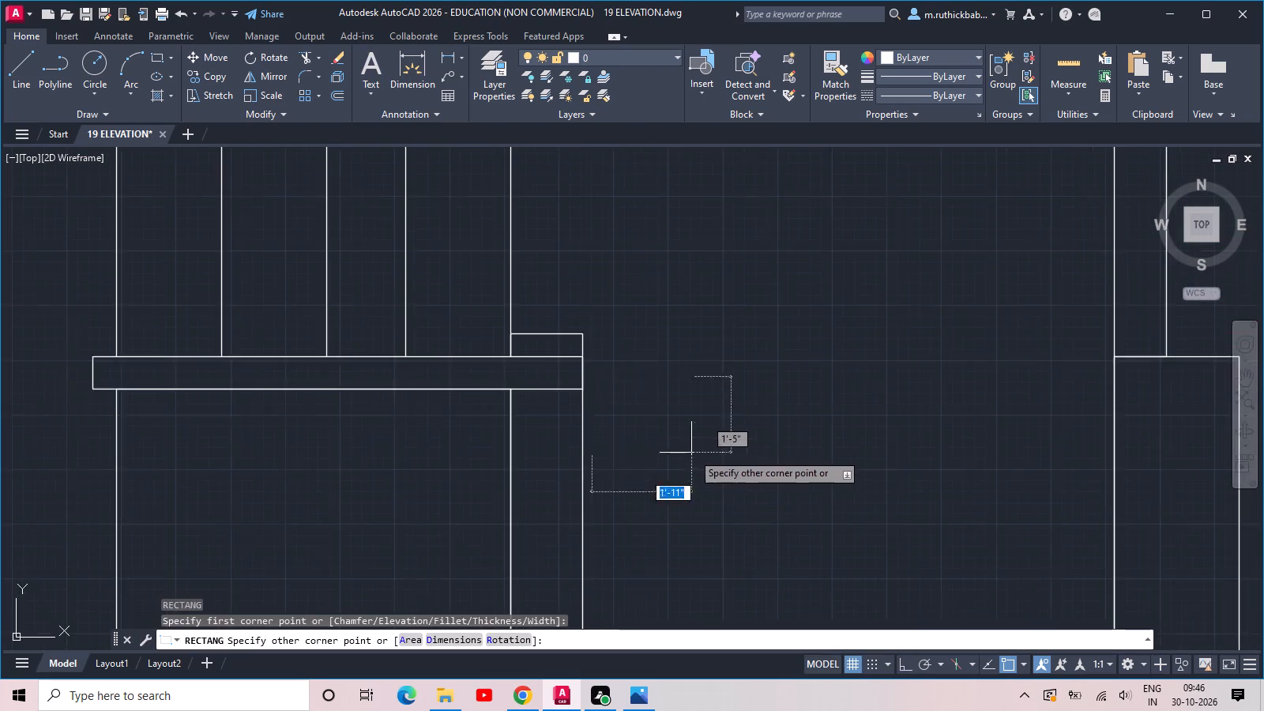
scroll(696, 455, "down", 2)
scroll(813, 494, "up", 5)
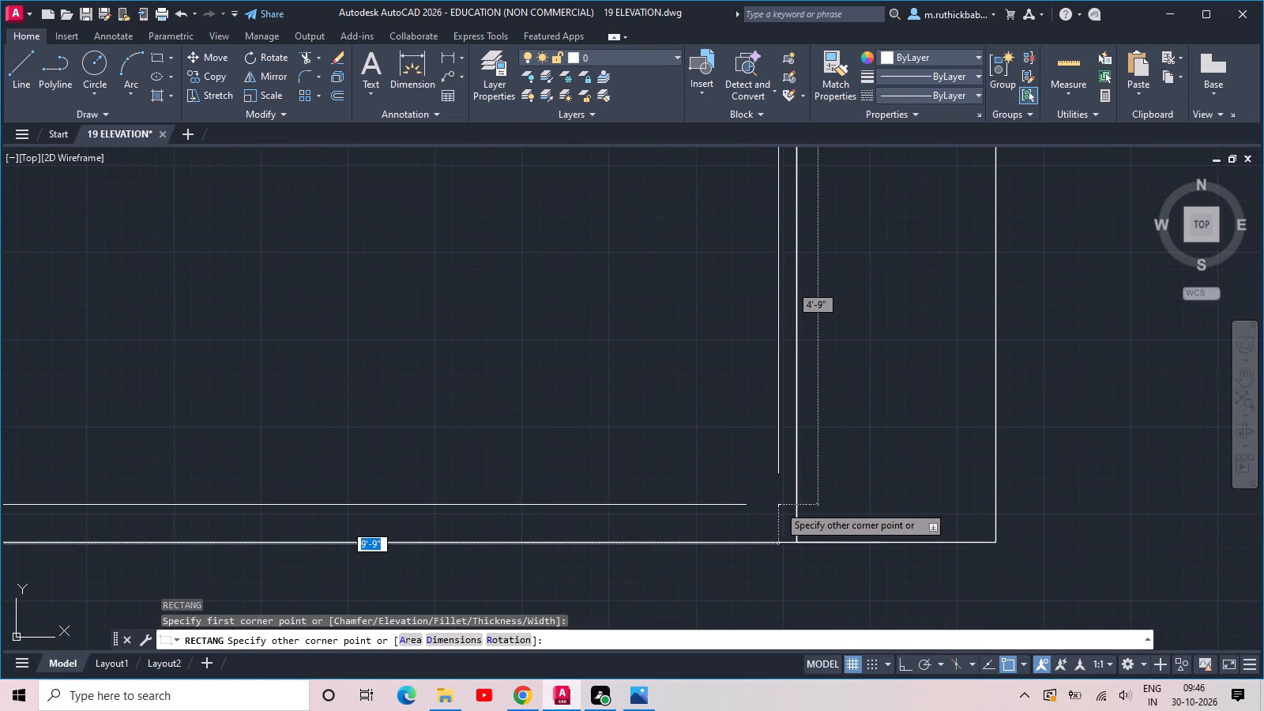
left_click(782, 525)
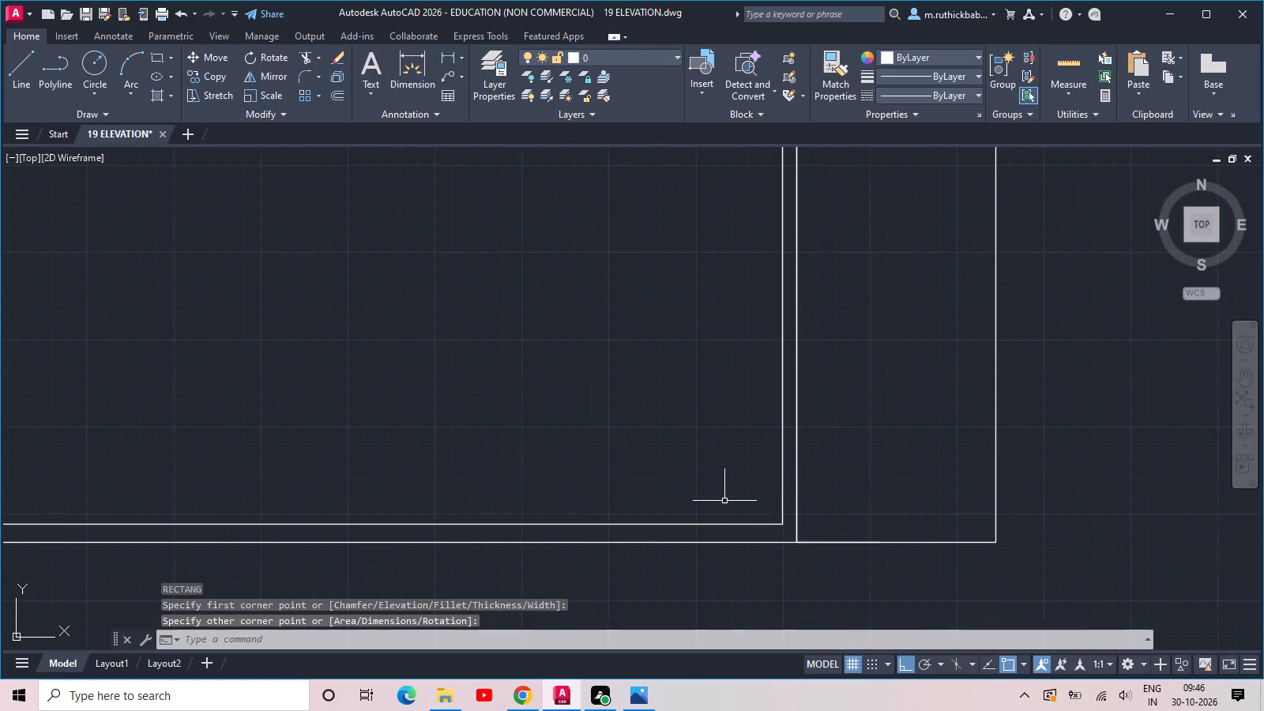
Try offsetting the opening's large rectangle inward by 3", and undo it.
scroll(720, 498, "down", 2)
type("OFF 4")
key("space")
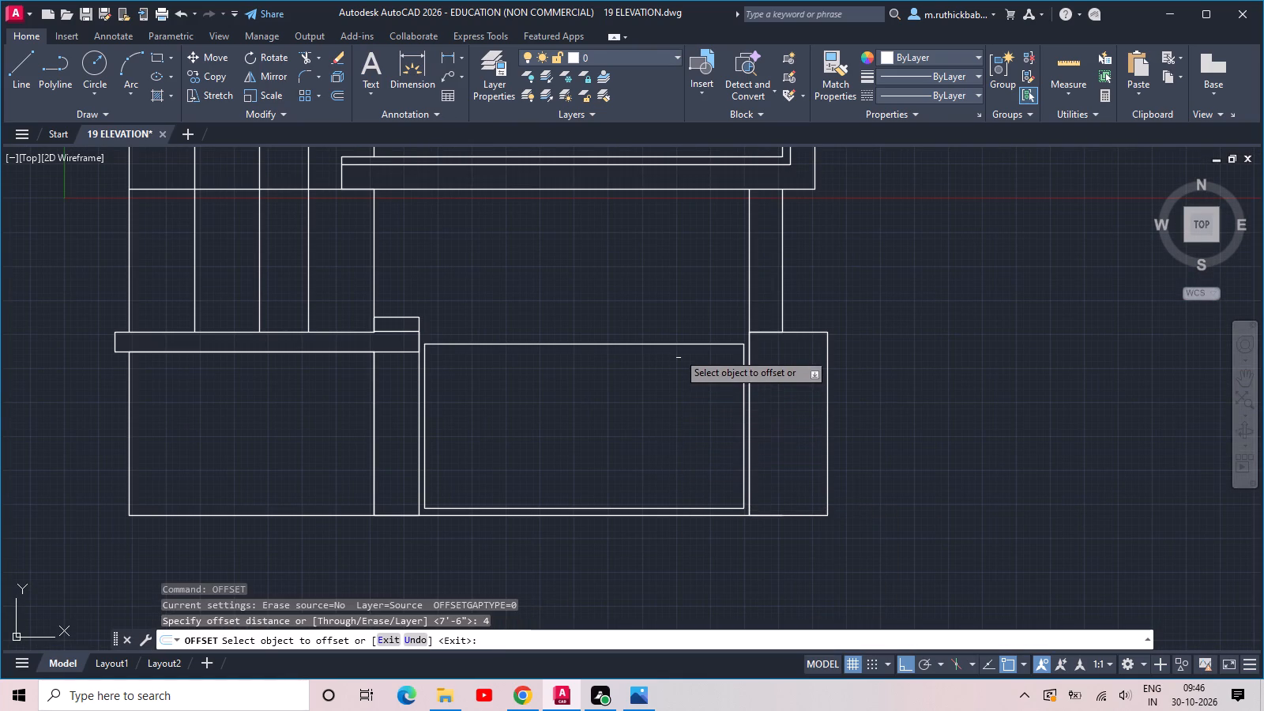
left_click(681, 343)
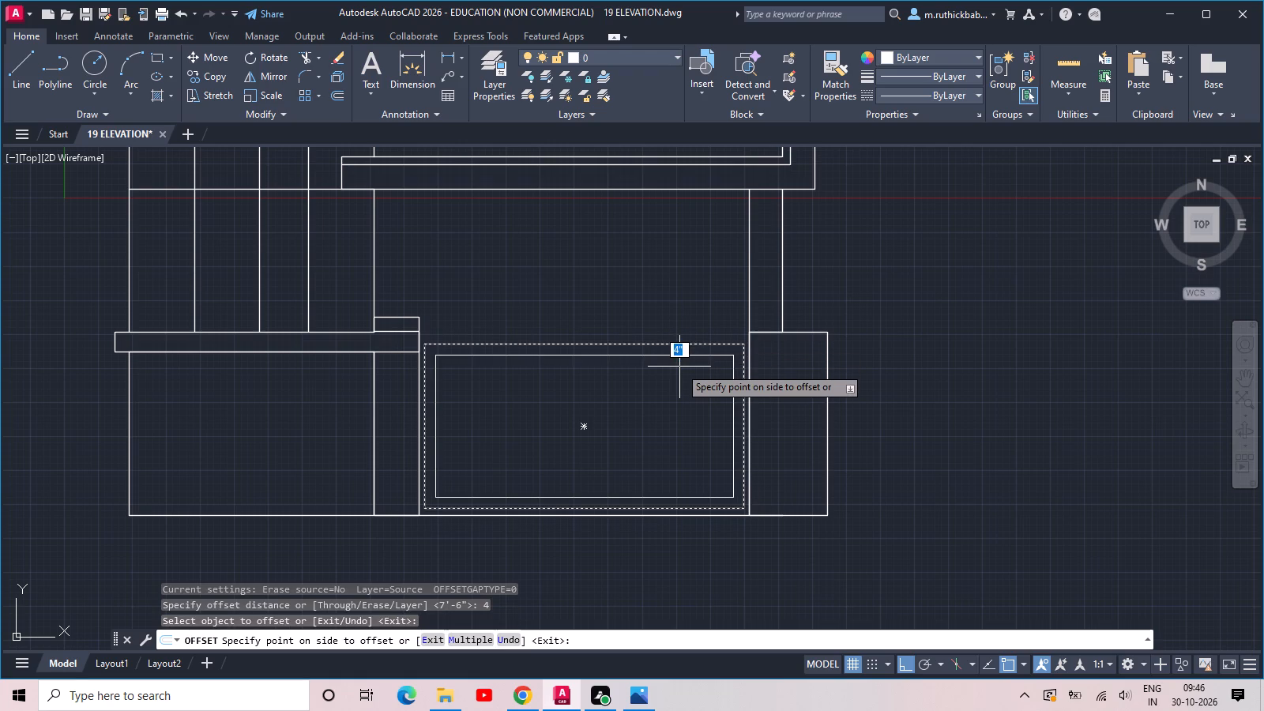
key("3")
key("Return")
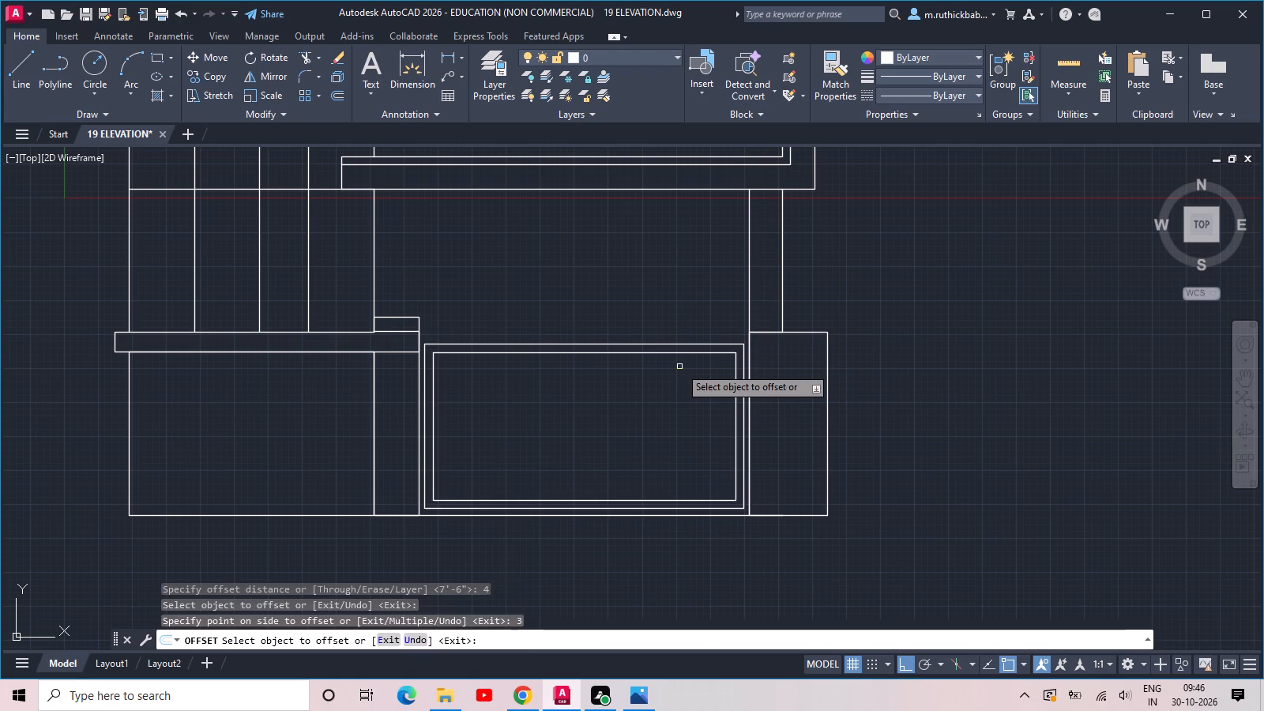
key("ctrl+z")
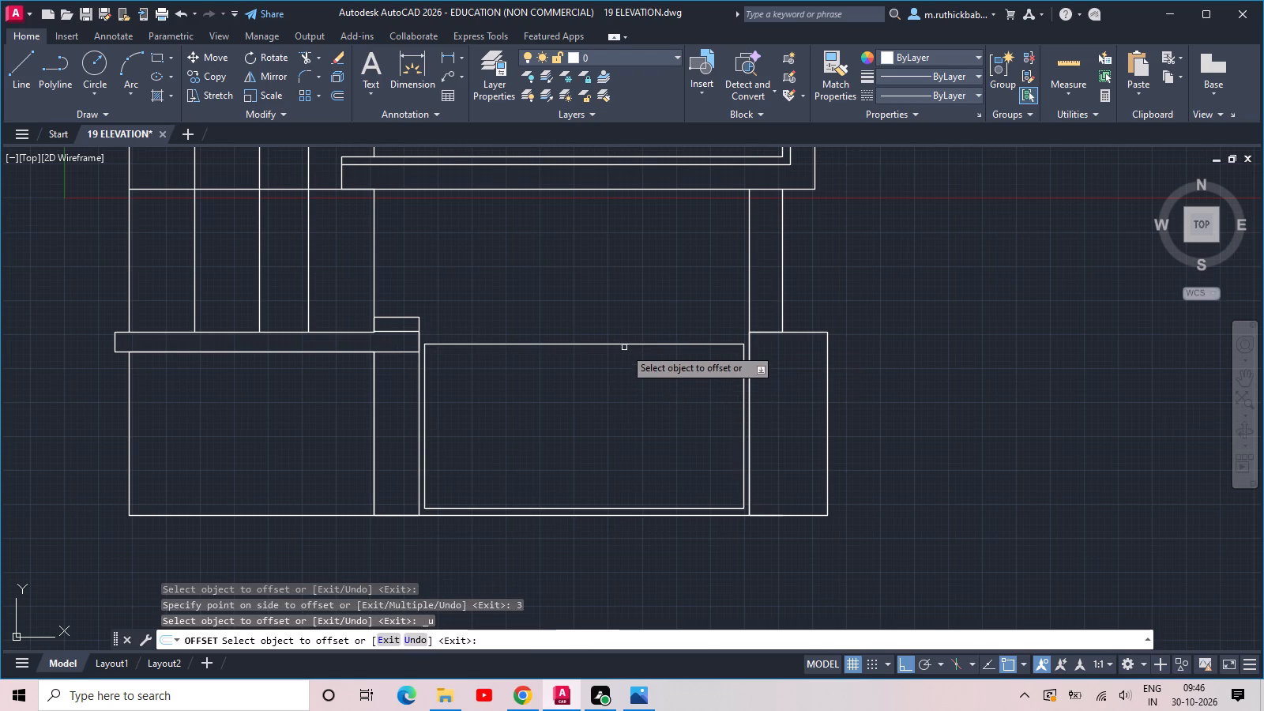
Offset the opening's large rectangle inward by 2" to form a frame.
left_click(625, 344)
type("2")
key("space")
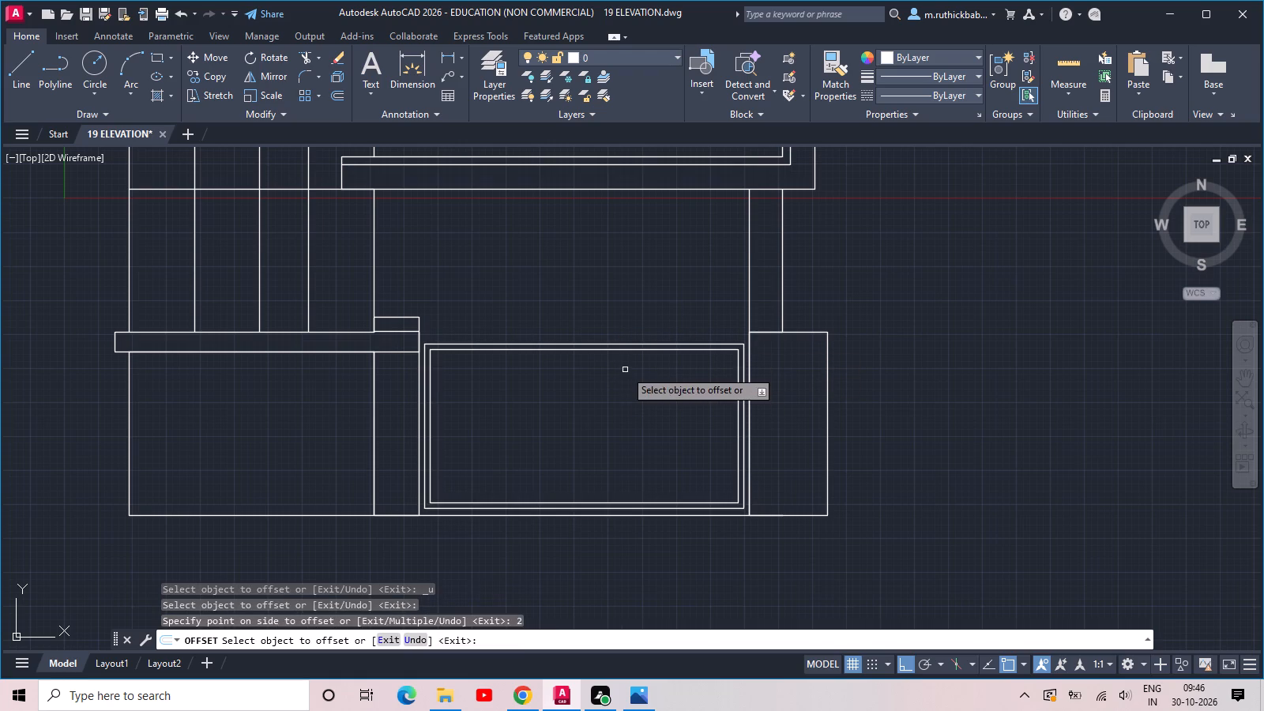
key("Escape")
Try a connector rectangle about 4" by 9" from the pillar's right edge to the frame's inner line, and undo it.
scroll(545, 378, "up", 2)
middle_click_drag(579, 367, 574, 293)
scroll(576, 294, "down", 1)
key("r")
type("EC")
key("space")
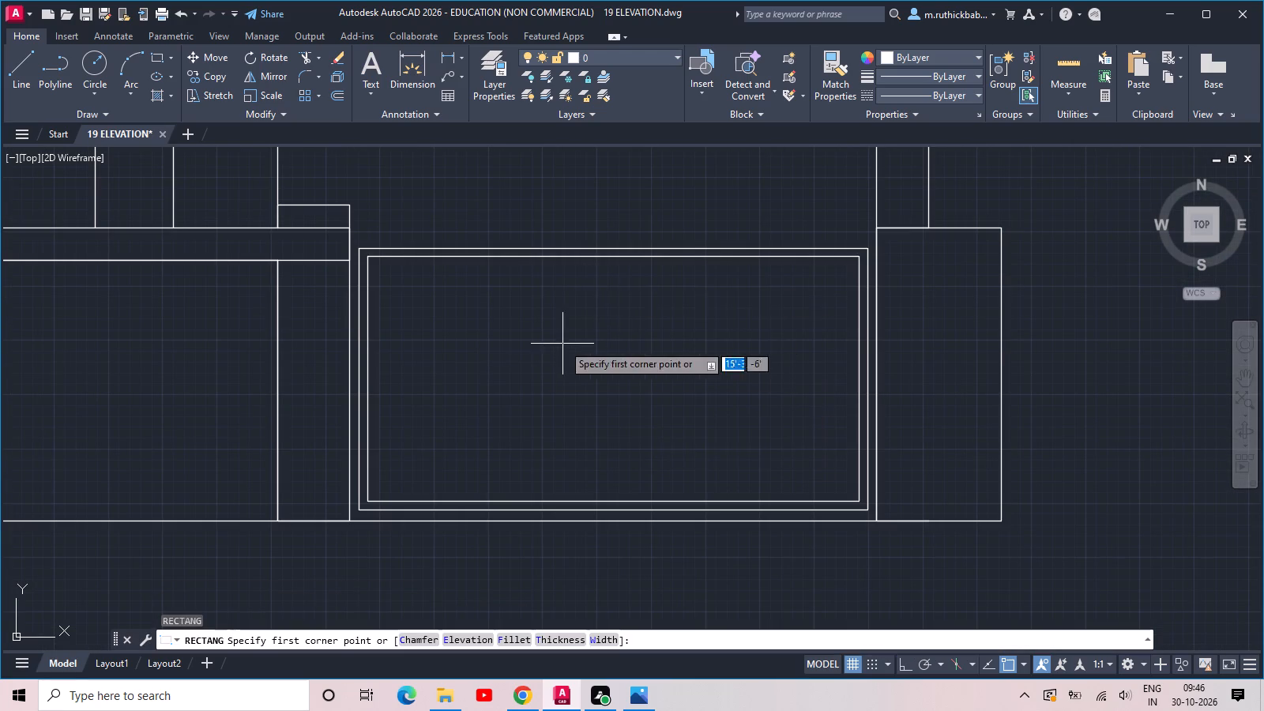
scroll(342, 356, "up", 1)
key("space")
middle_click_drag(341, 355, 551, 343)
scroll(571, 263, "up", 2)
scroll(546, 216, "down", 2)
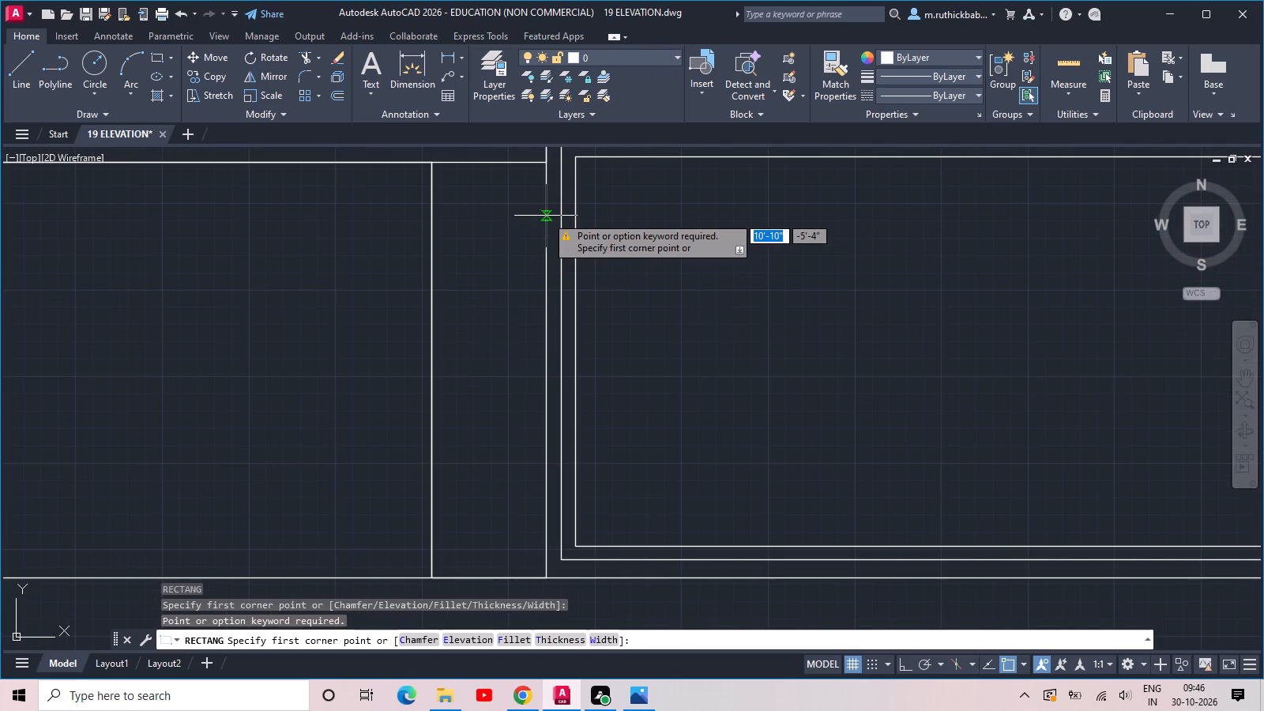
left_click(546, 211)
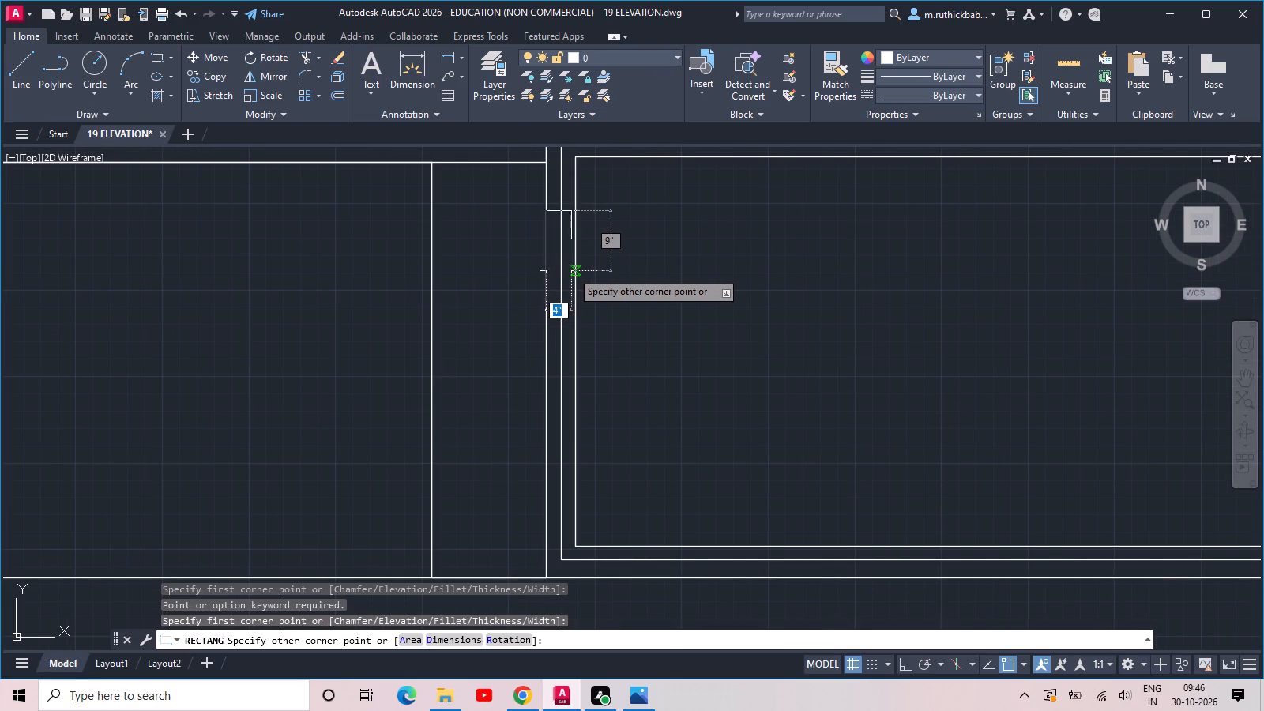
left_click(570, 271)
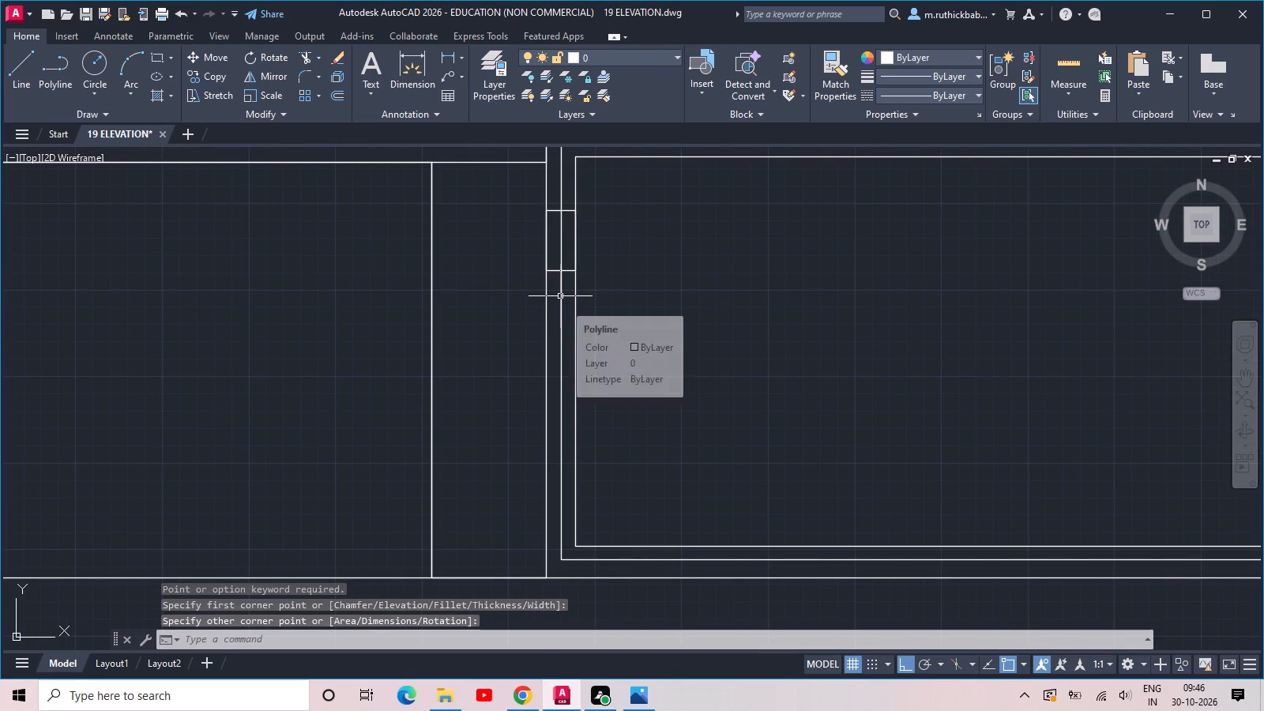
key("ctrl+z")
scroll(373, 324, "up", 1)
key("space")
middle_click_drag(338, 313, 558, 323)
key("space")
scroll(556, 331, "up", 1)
Draw a smaller connector rectangle from the pillar's right edge to midway across the frame's left member, near its upper end.
scroll(557, 331, "down", 2)
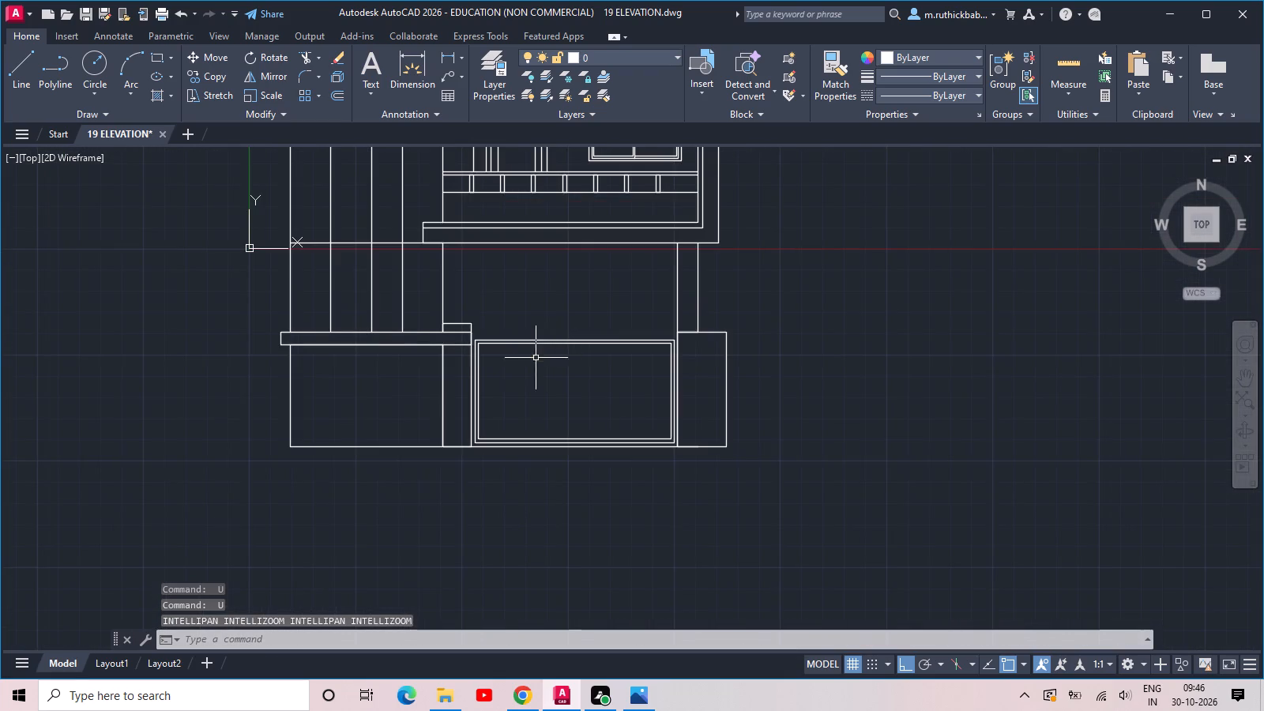
scroll(487, 366, "up", 1)
type("REC")
key("space")
scroll(470, 359, "up", 2)
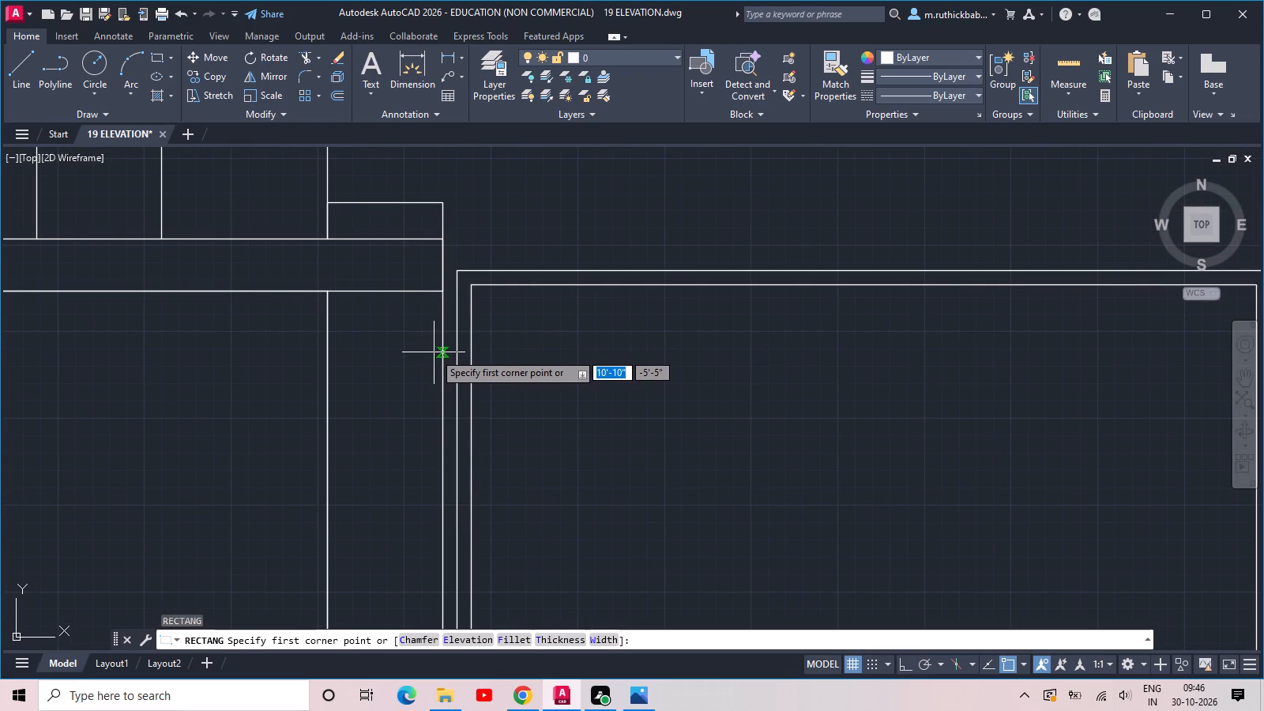
left_click(434, 352)
scroll(464, 393, "up", 2)
left_click(462, 393)
scroll(462, 390, "down", 2)
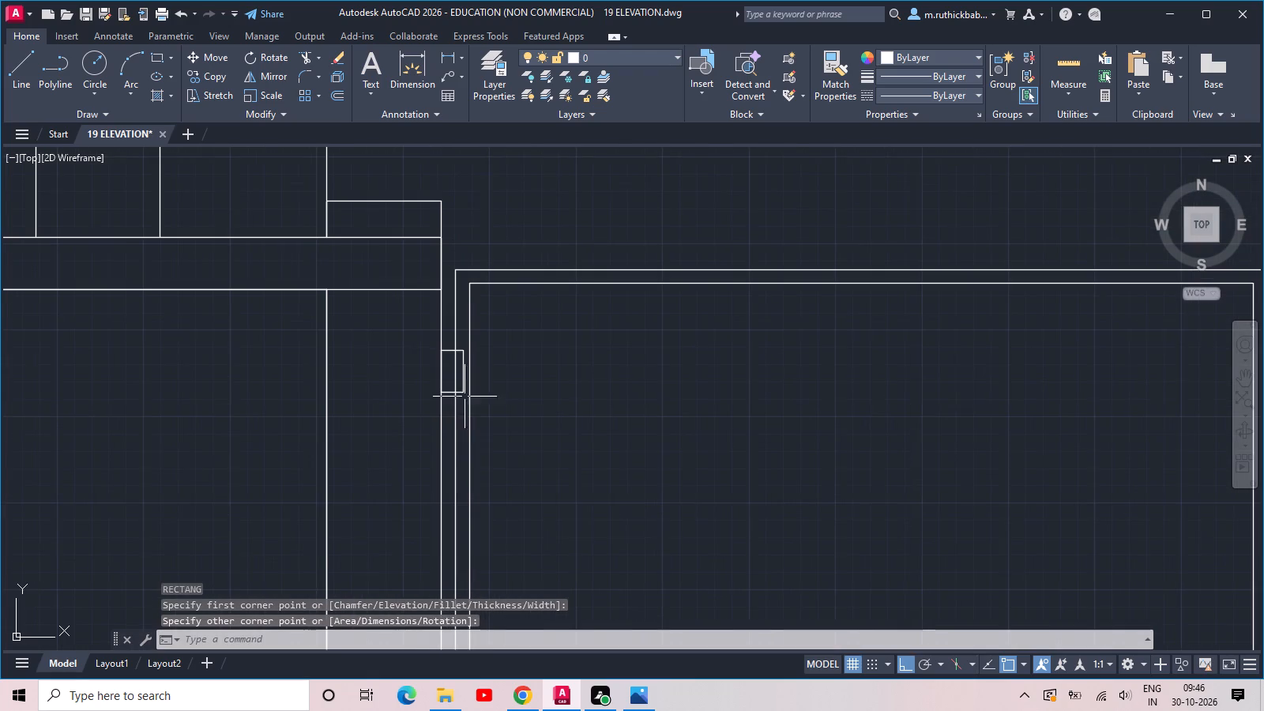
Copy the small connector rectangle straight down the pillar edge to near the frame's lower end.
left_click(446, 399)
left_click(443, 382)
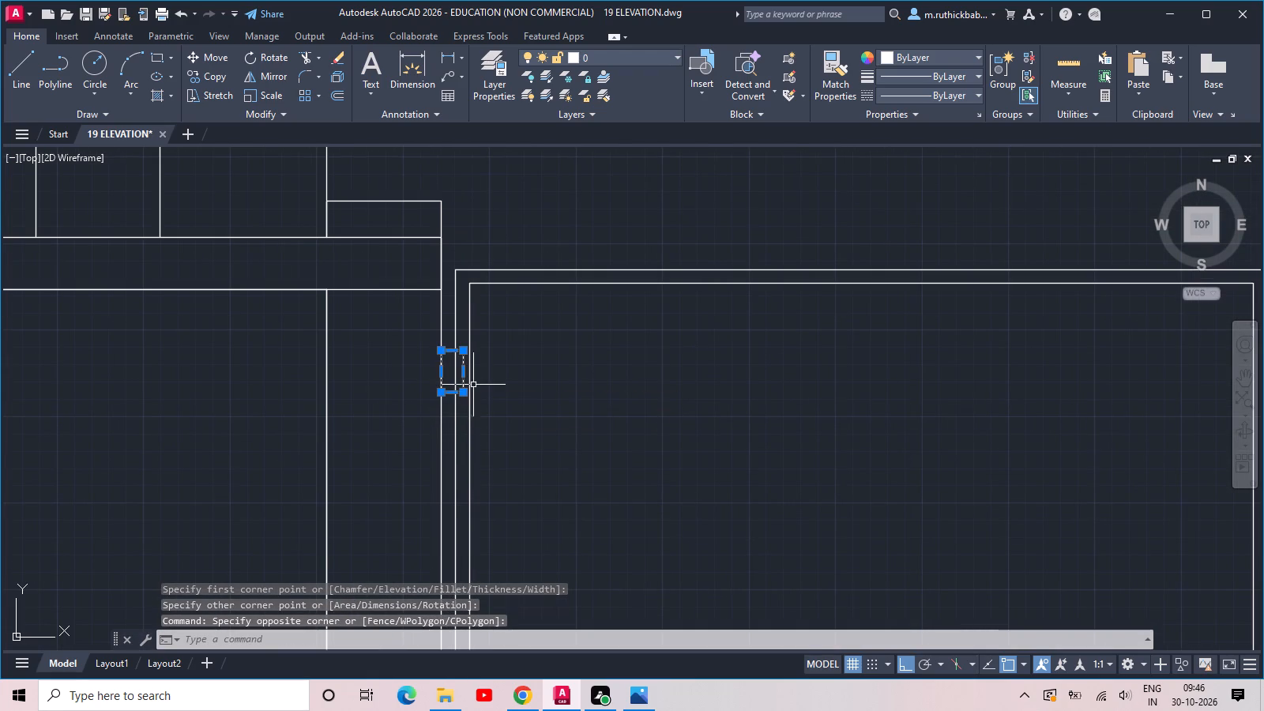
type("CO")
key("space")
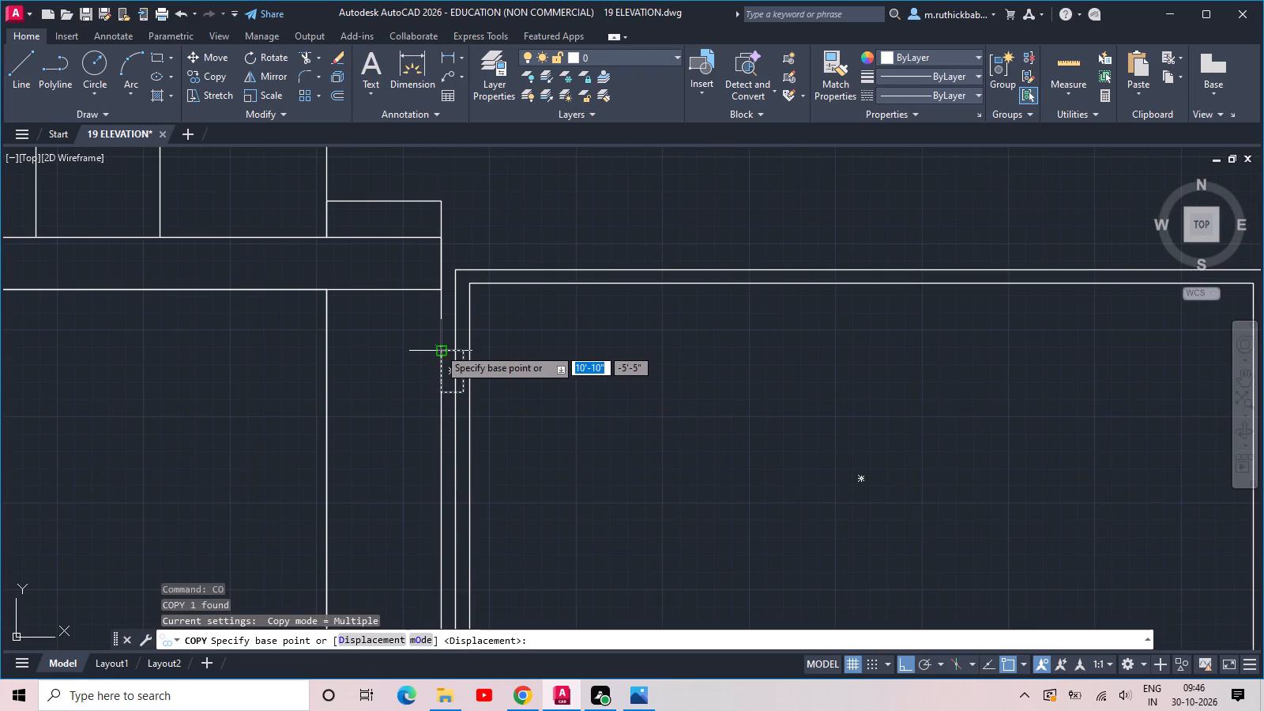
left_click(438, 348)
scroll(438, 348, "down", 4)
scroll(442, 410, "up", 3)
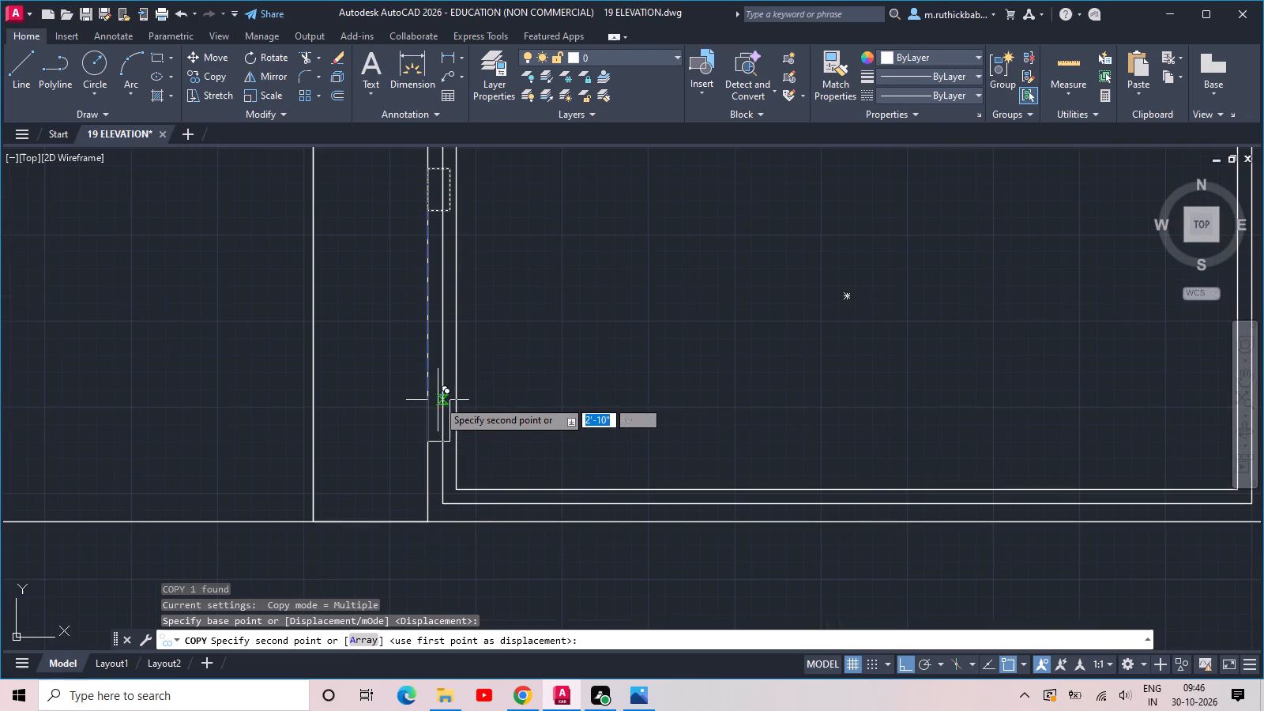
left_click(427, 382)
key("Escape")
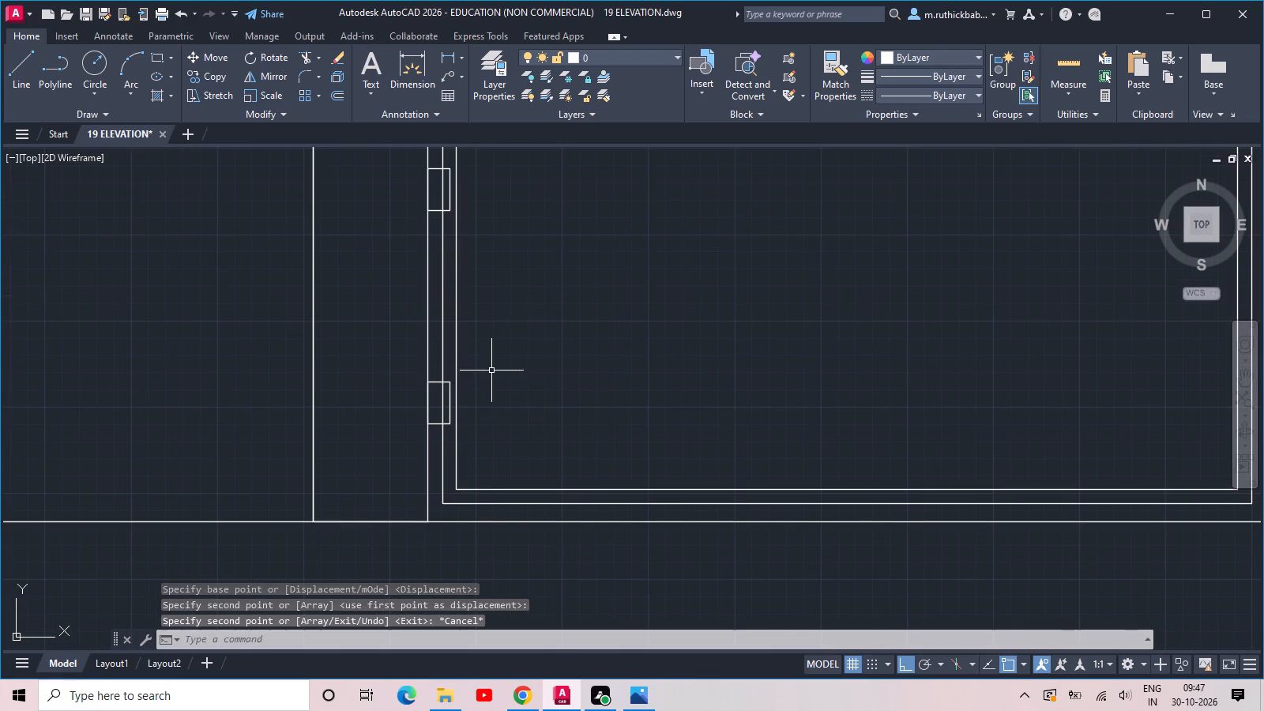
Mirror the two small connector rectangles across the gate frame's vertical centreline, keeping the originals.
scroll(510, 367, "down", 1)
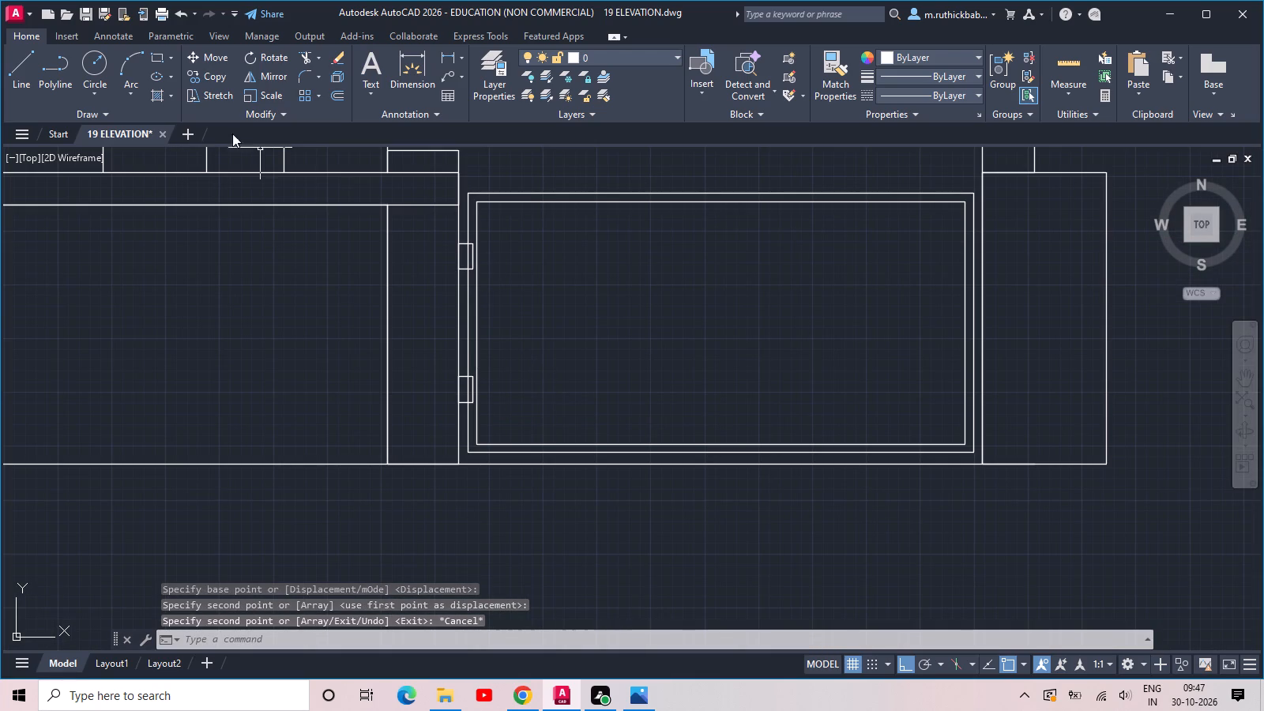
left_click(267, 72)
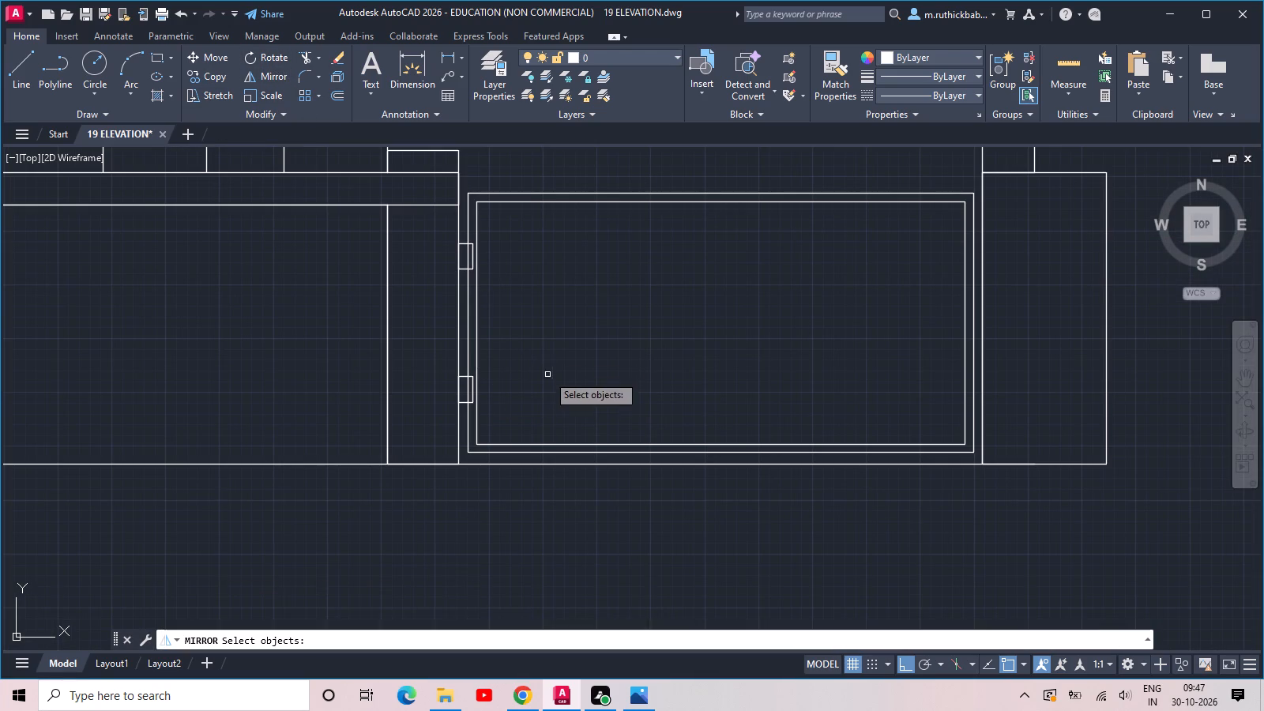
scroll(476, 381, "up", 1)
left_click(450, 376)
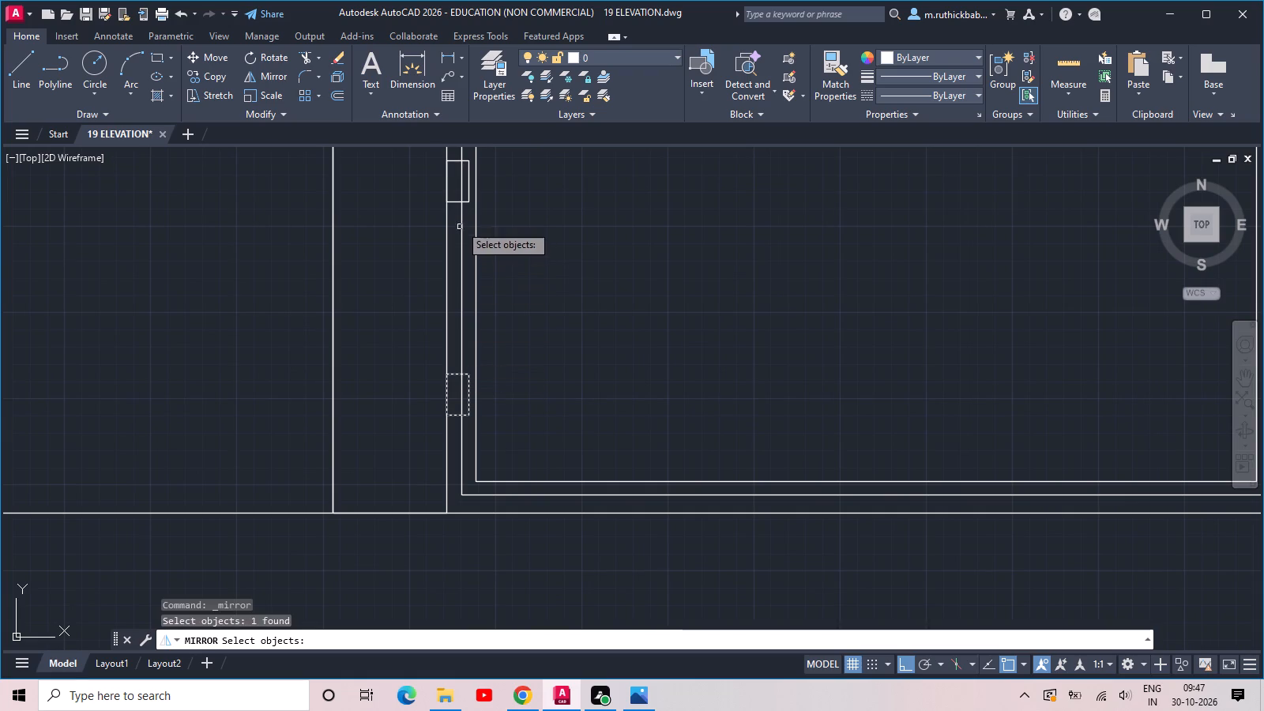
left_click(453, 201)
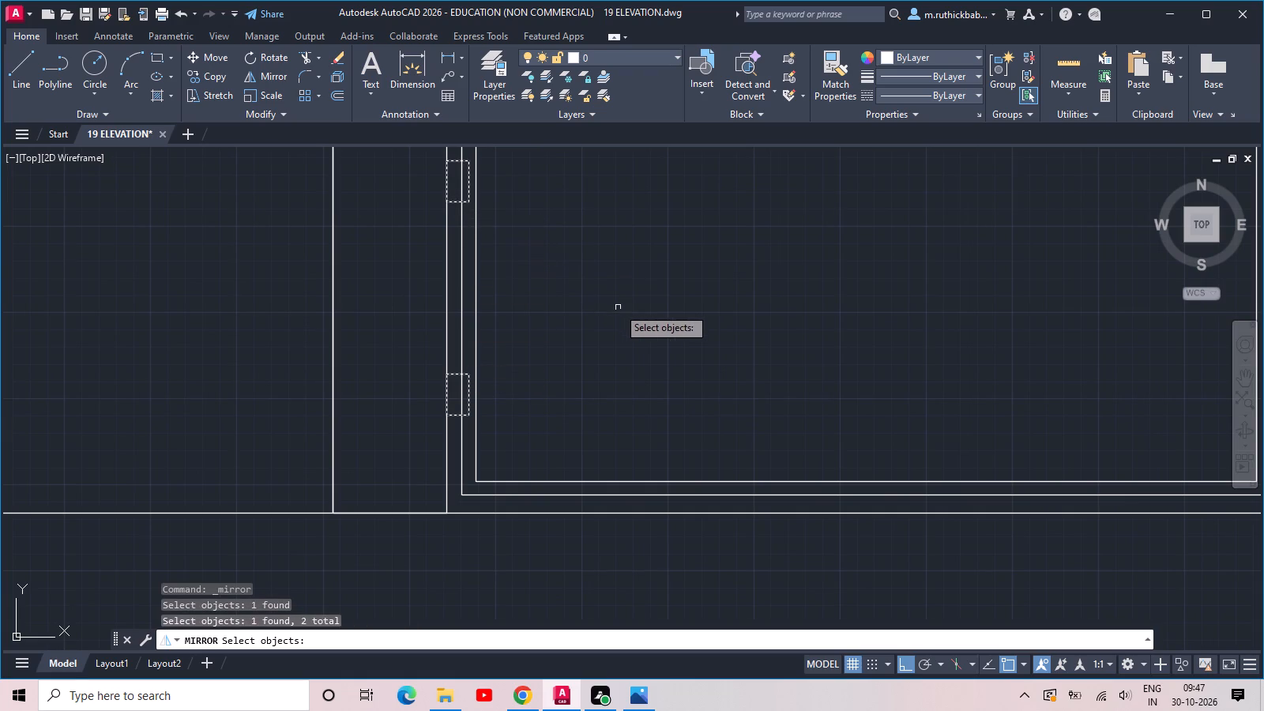
key("space")
scroll(663, 352, "down", 2)
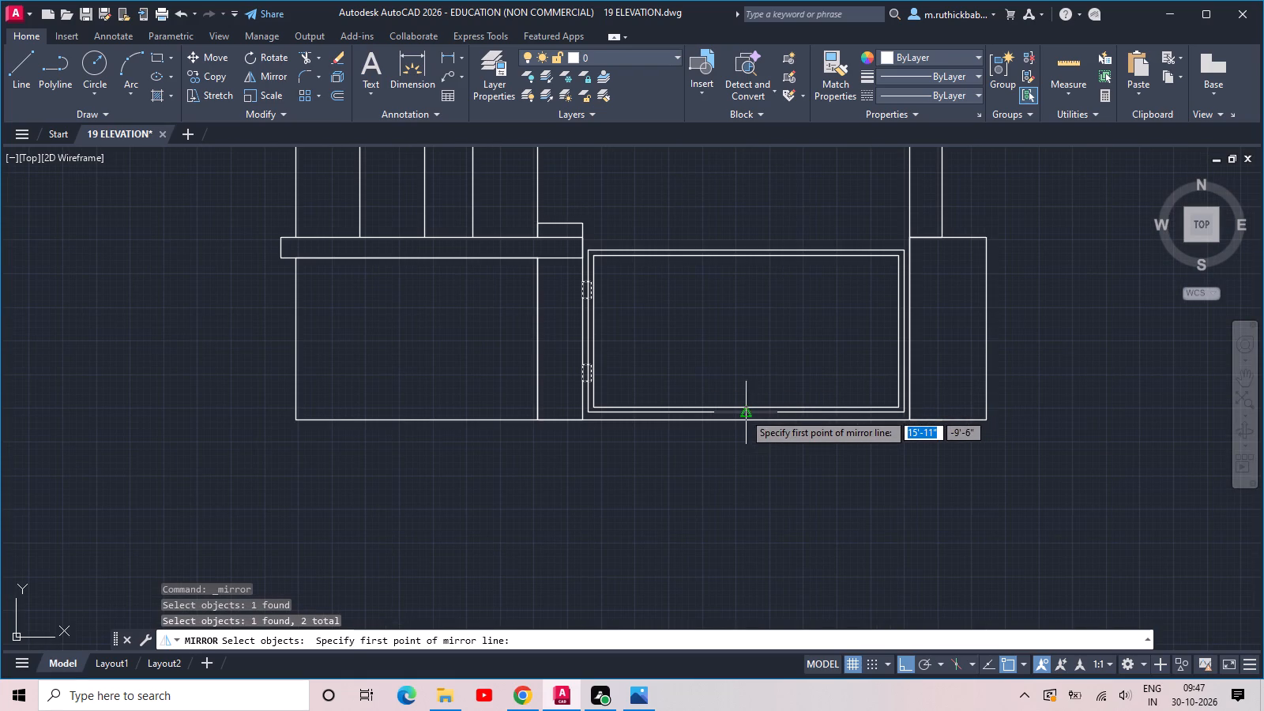
left_click(743, 413)
left_click(718, 200)
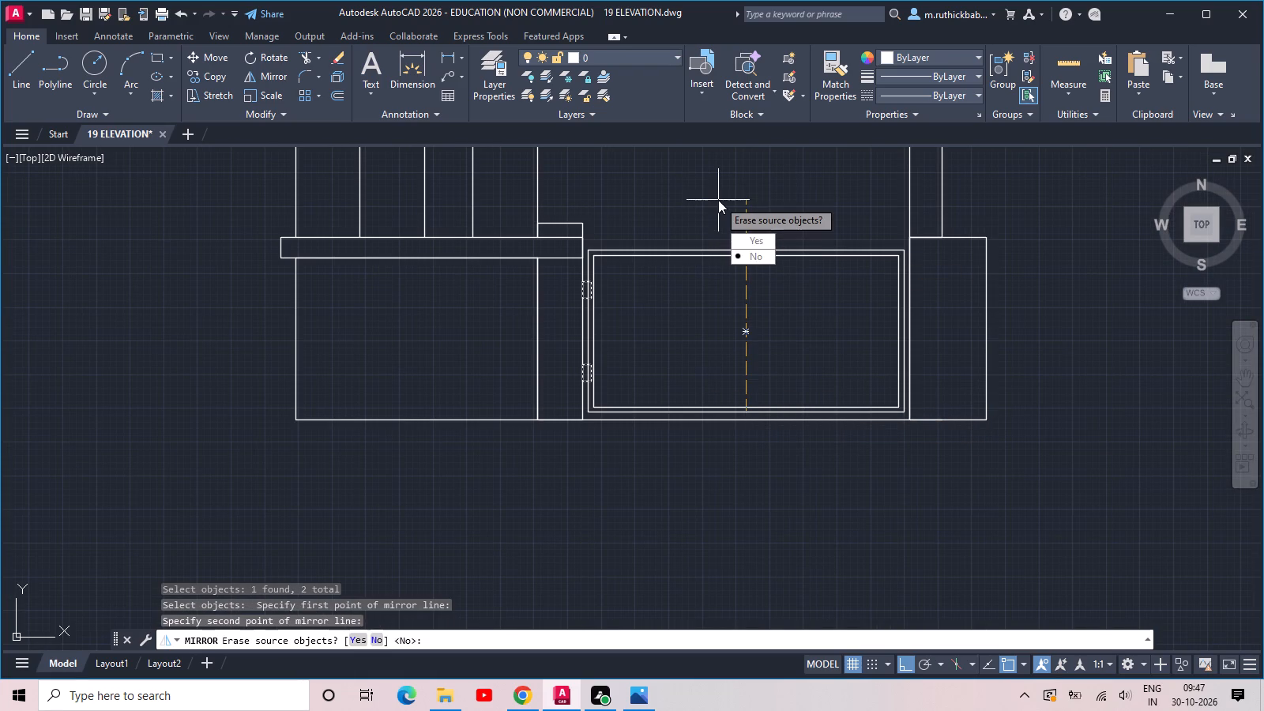
left_click_drag(732, 256, 718, 200)
scroll(718, 200, "down", 2)
middle_click_drag(729, 234, 617, 347)
key("Escape")
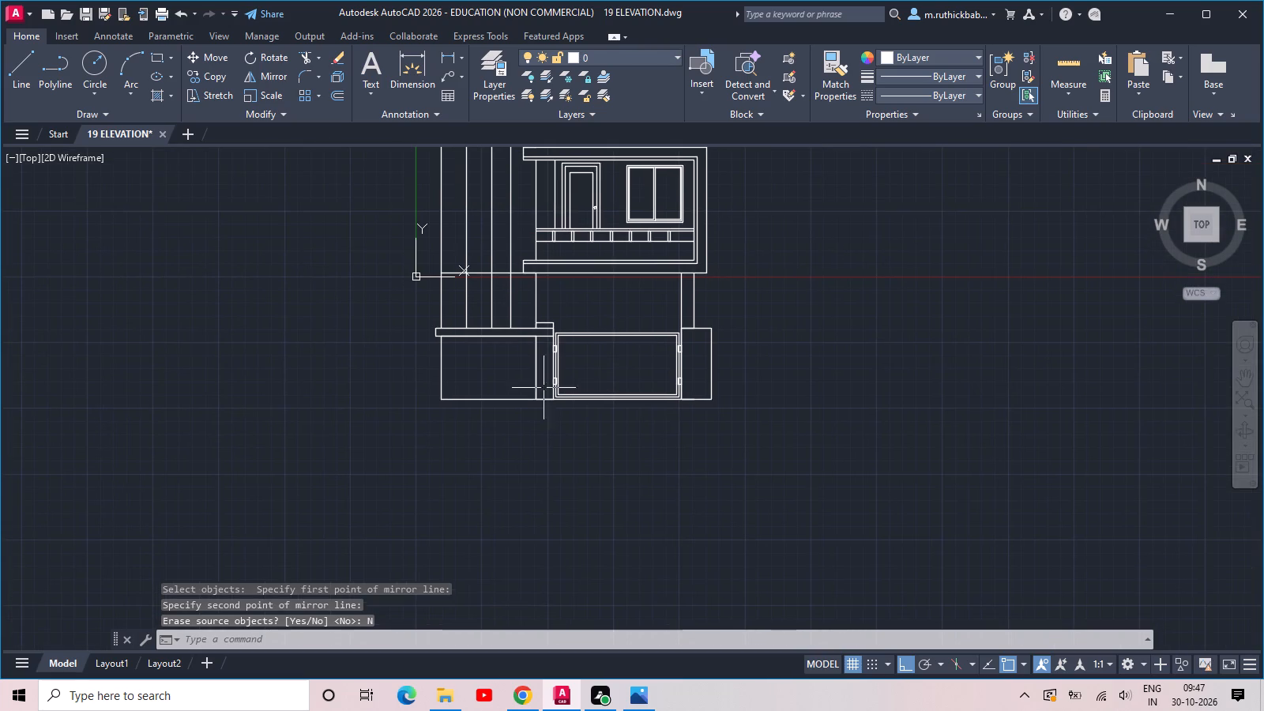
Trim the horizontal line at the first-floor slab's underside between the tower's fourth vertical line and its right edge.
scroll(575, 358, "up", 1)
scroll(570, 340, "down", 1)
scroll(450, 334, "up", 1)
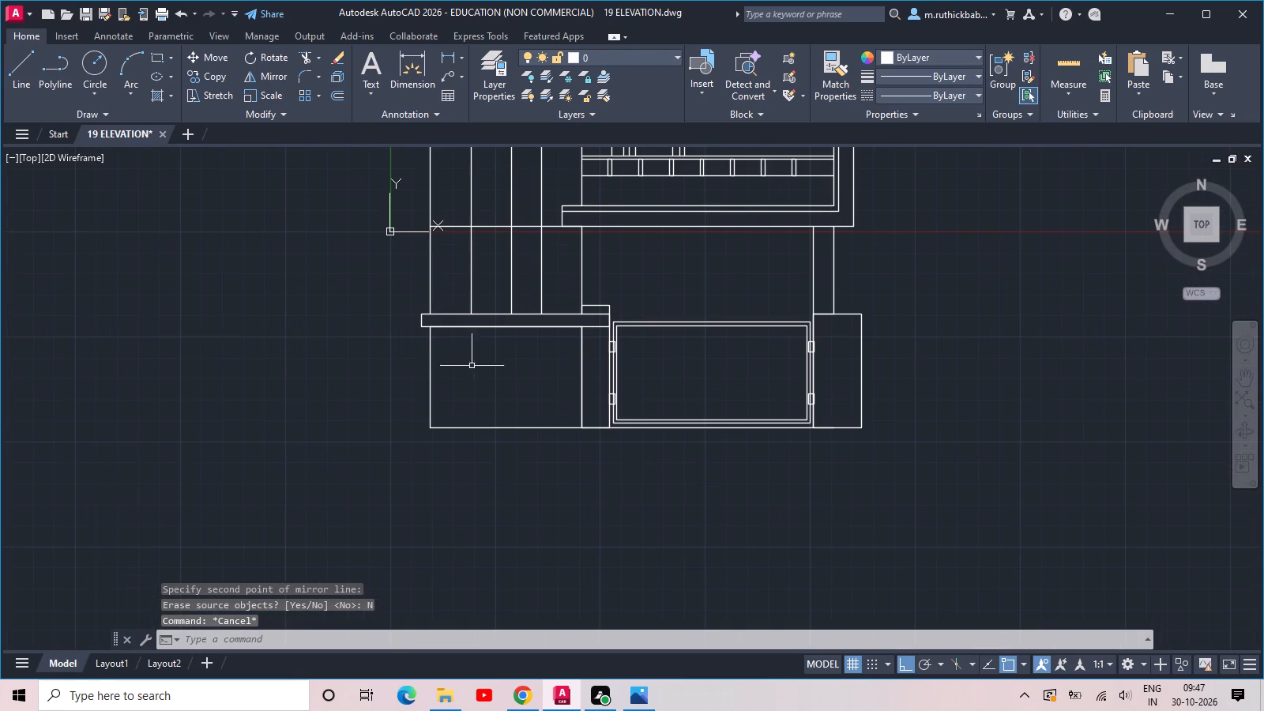
middle_click_drag(476, 361, 560, 429)
scroll(581, 389, "down", 1)
middle_click_drag(601, 322, 567, 423)
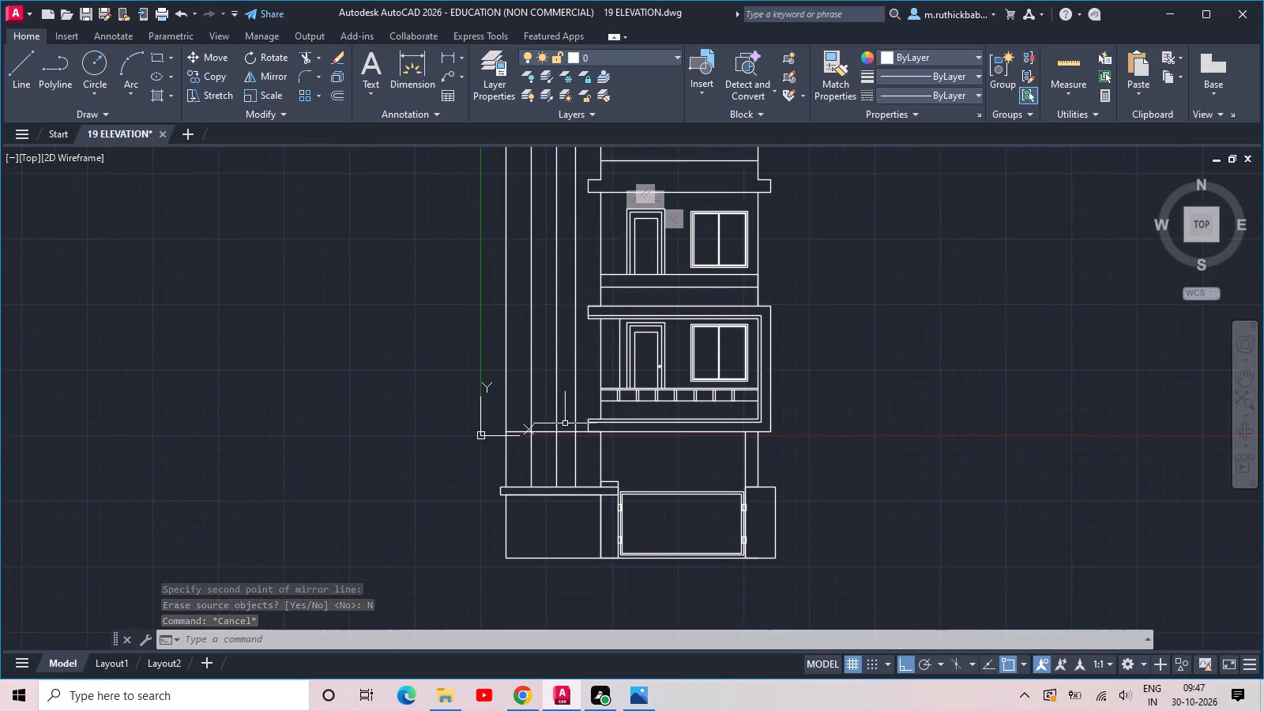
scroll(546, 436, "up", 2)
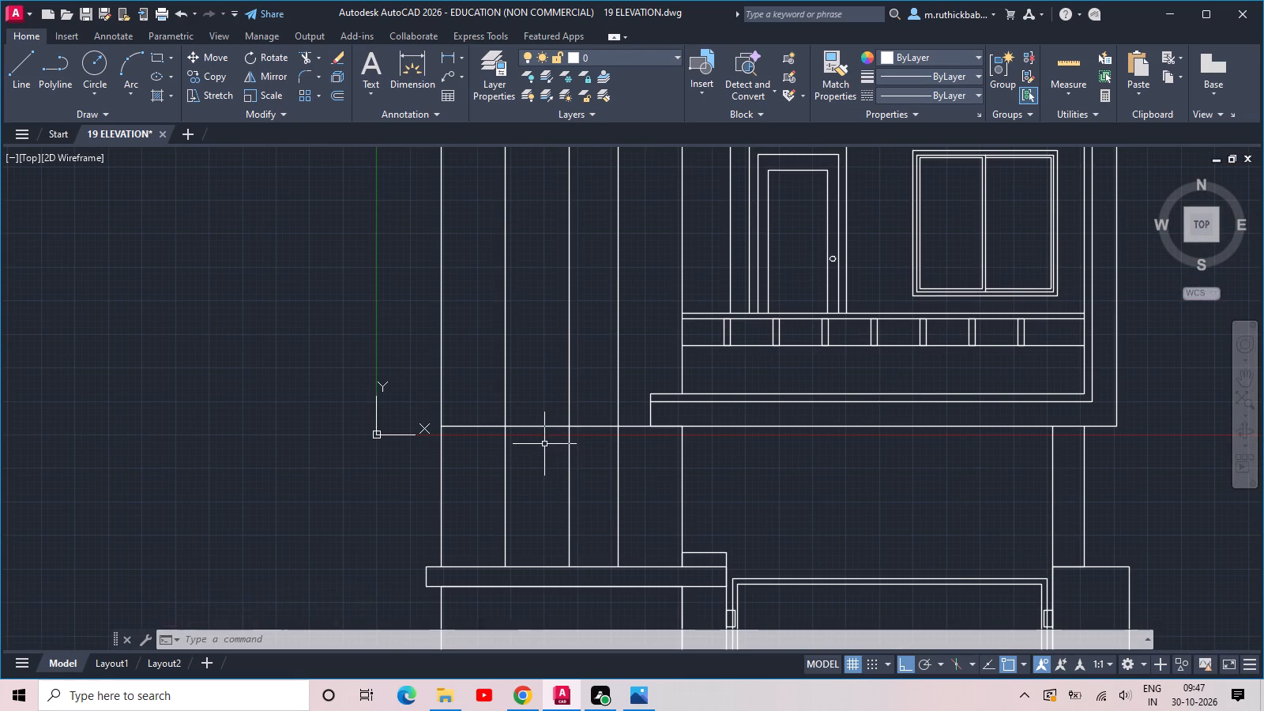
scroll(573, 453, "up", 1)
middle_click_drag(572, 449, 584, 496)
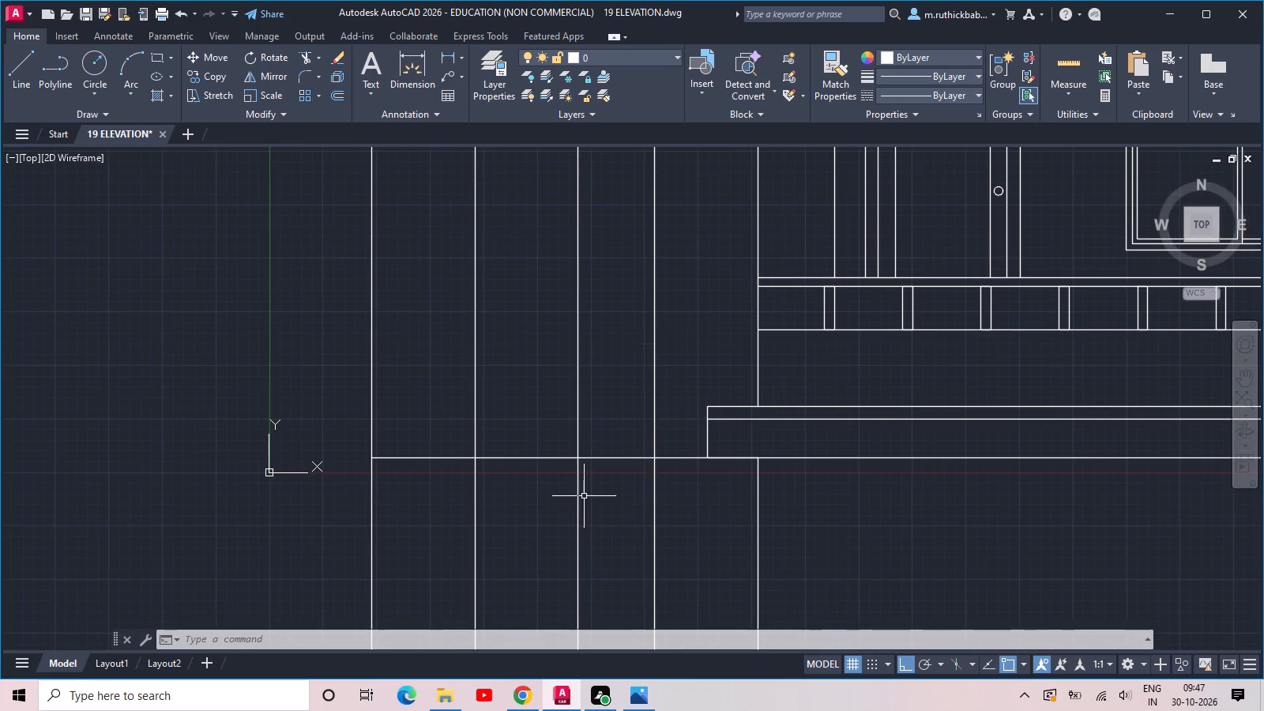
type("RE")
key("Escape")
key("Escape")
type("TR")
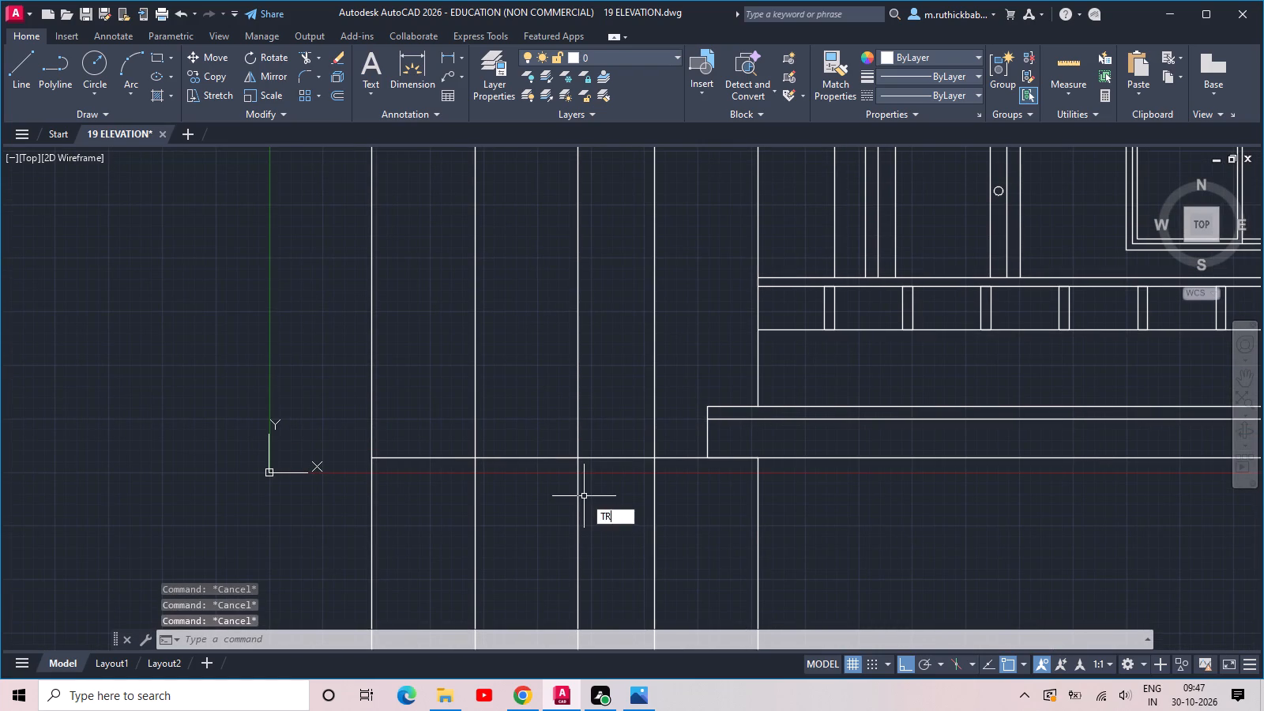
key("space")
key("space")
left_click(683, 475)
left_click(685, 422)
key("Escape")
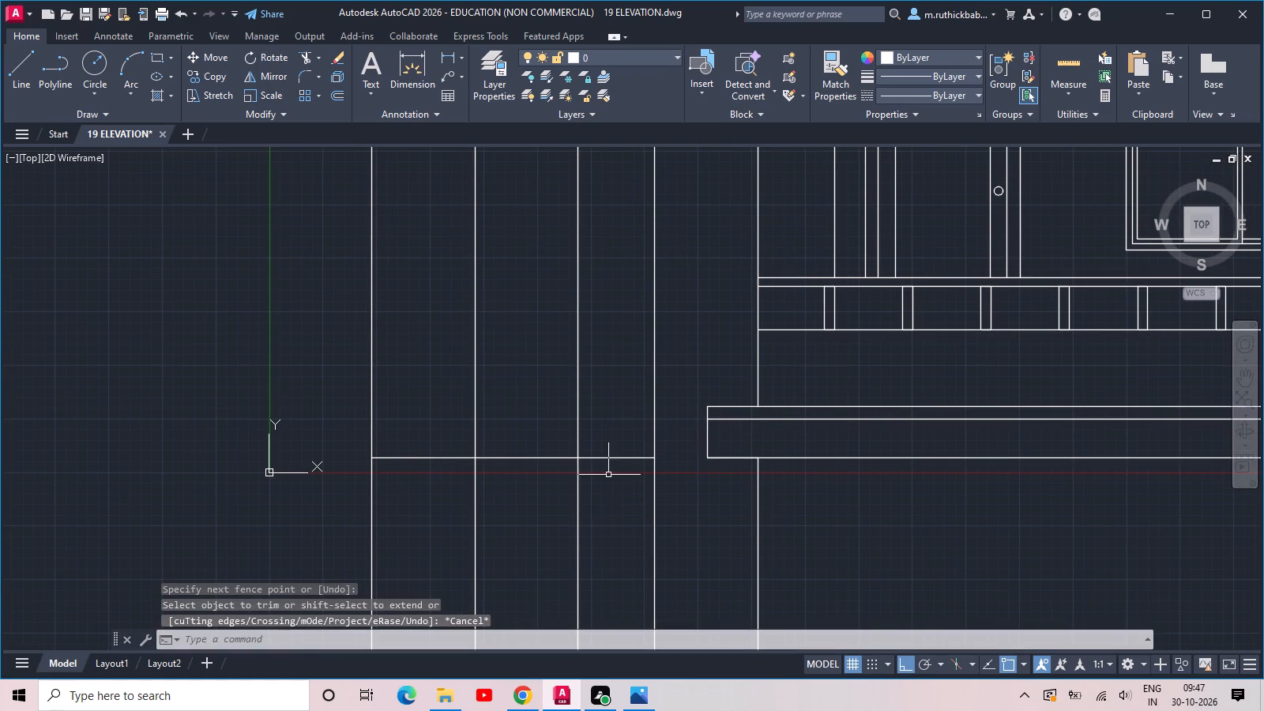
Erase the remaining piece of that horizontal line crossing the tower's vertical strips.
left_click(611, 473)
left_click(584, 427)
key("Delete")
key("Delete")
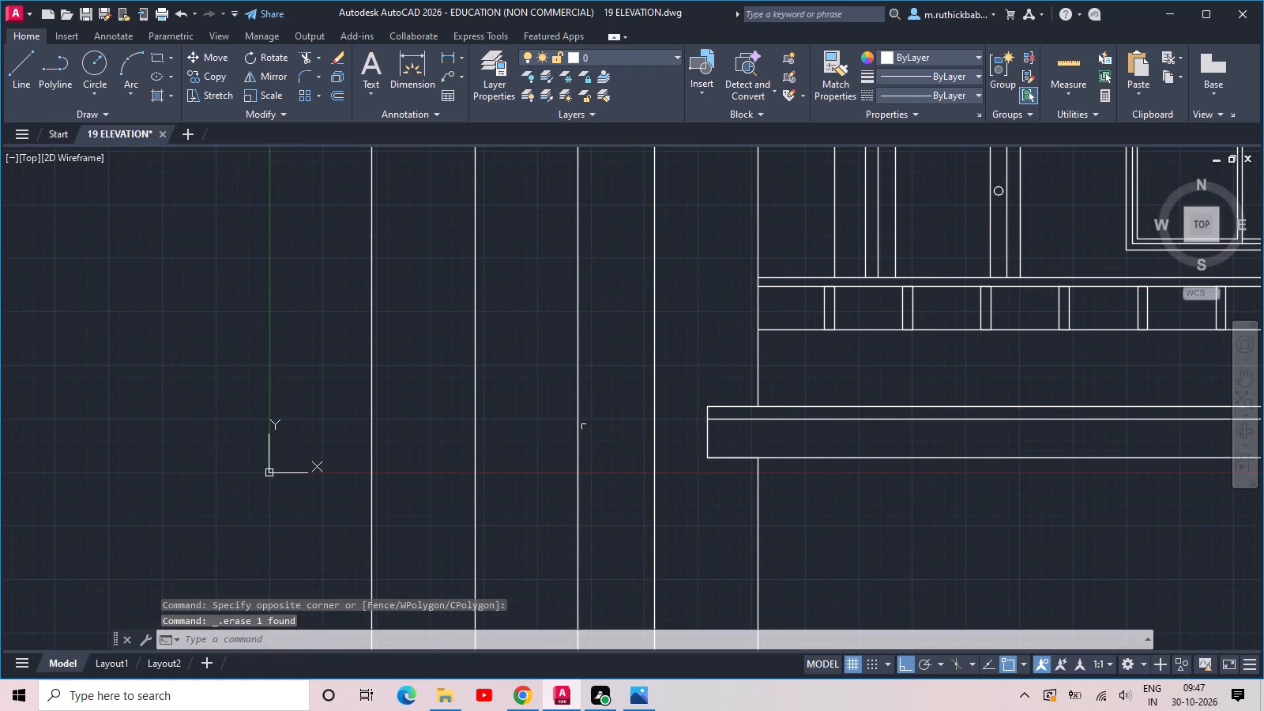
Draw a rectangle about 1'-6" wide at the foot of the tower's narrow strip, resting on the lower band.
scroll(581, 413, "down", 2)
scroll(573, 535, "up", 2)
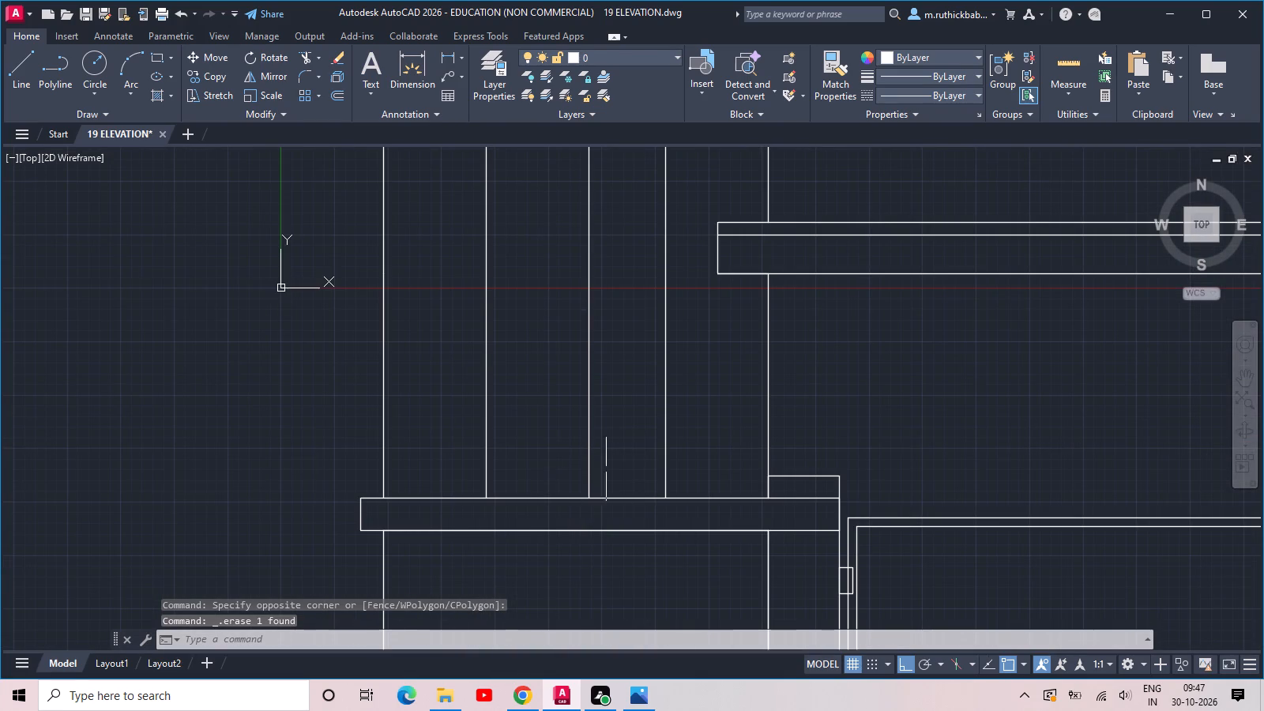
key("r")
type("EC")
key("space")
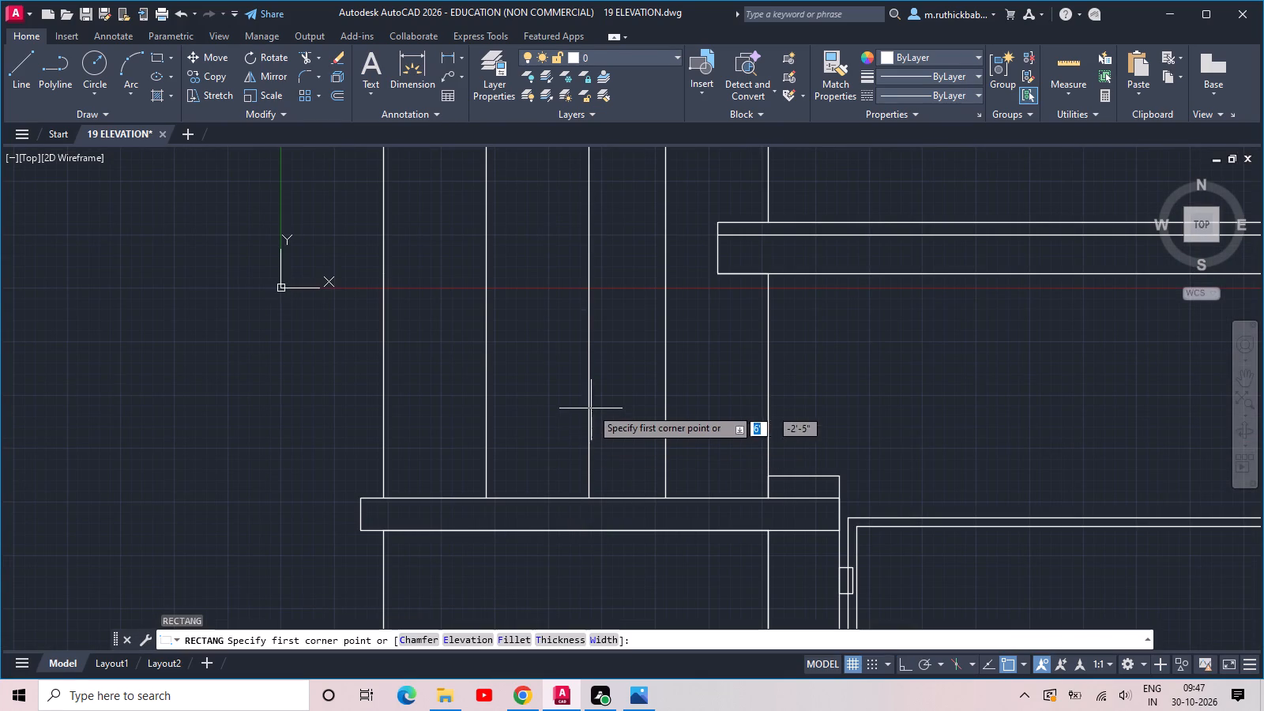
left_click(588, 427)
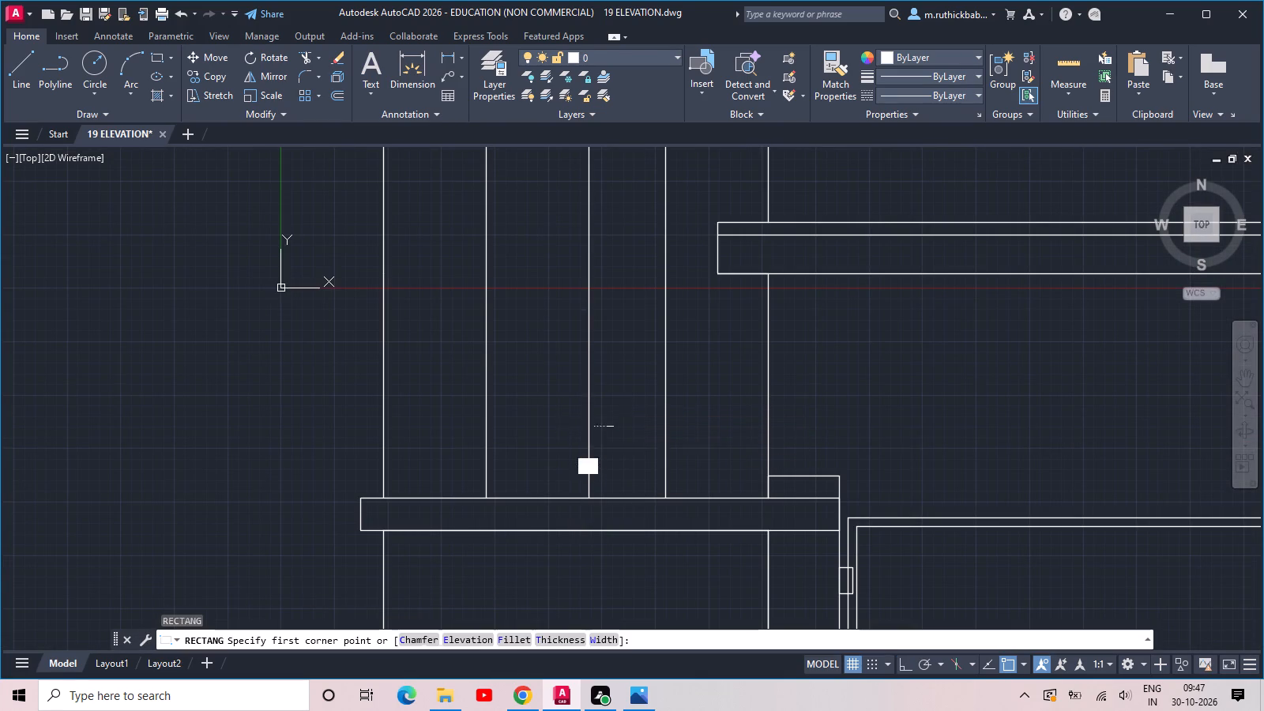
left_click(664, 498)
key("Escape")
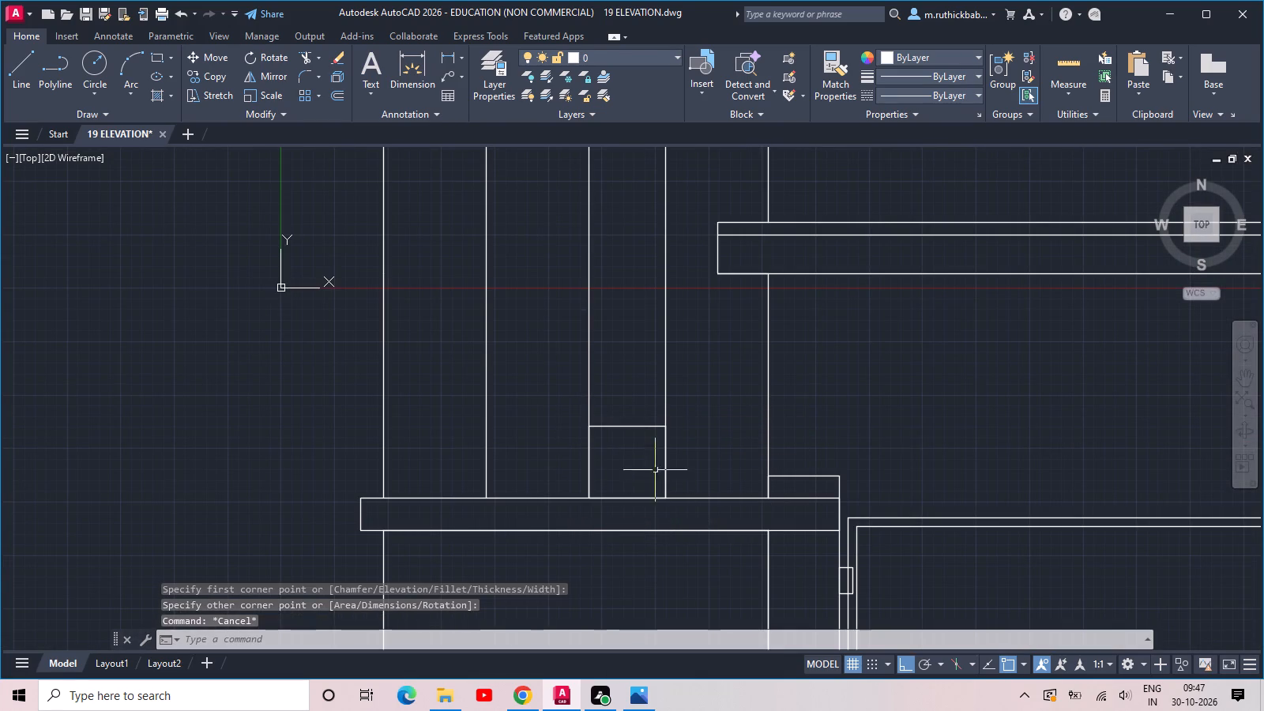
Draw a horizontal line closing the gap in the roof slab band's top edge, between the two side wall lines.
middle_click_drag(627, 455, 637, 551)
scroll(647, 545, "down", 3)
middle_click_drag(650, 393, 665, 547)
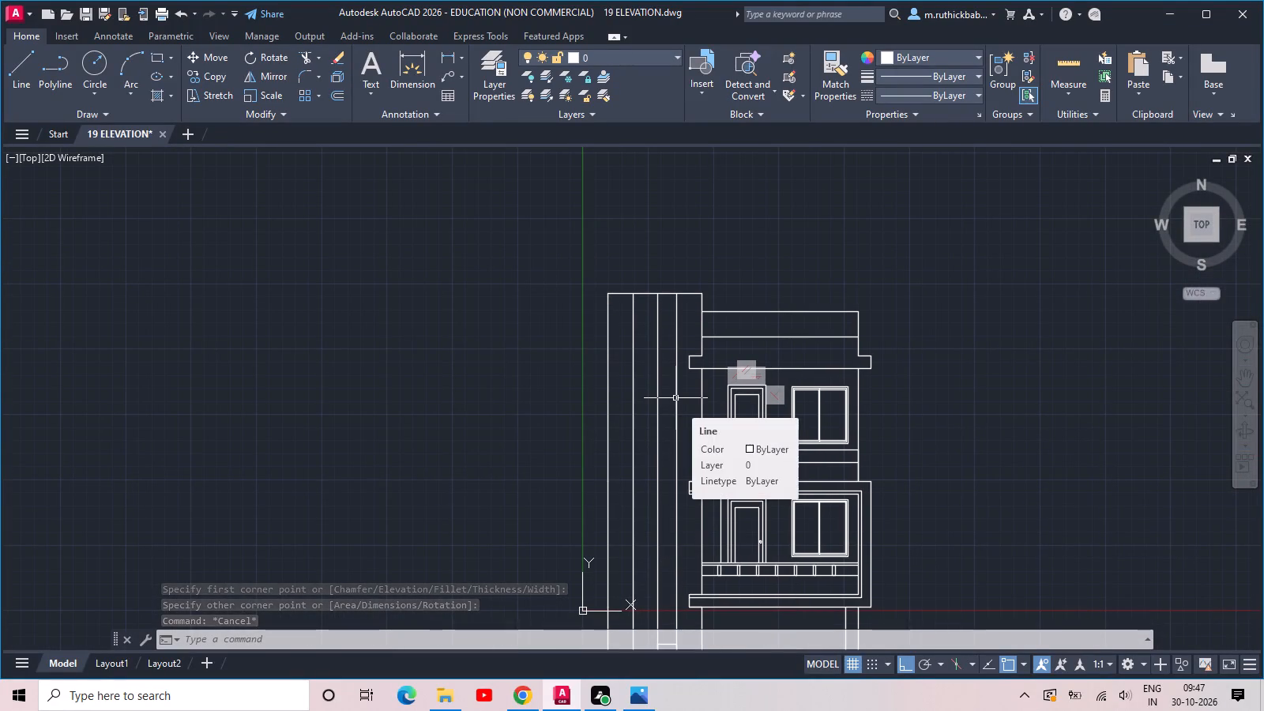
scroll(680, 340, "up", 1)
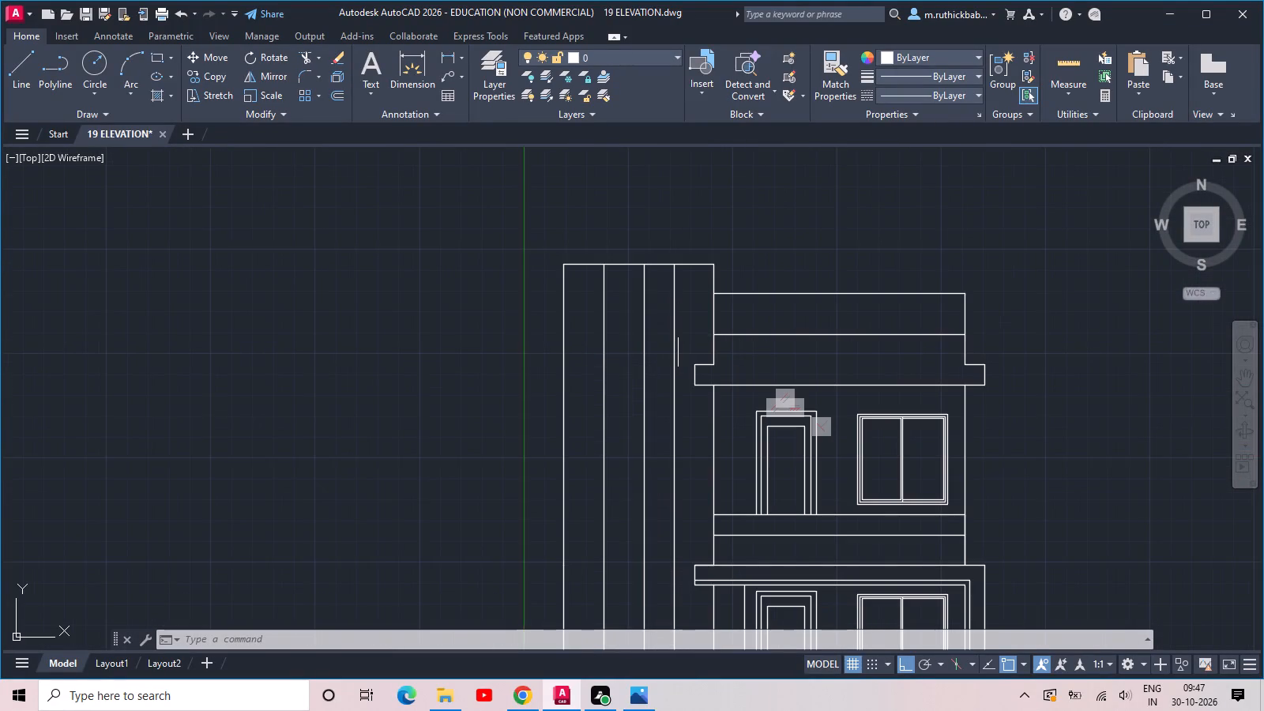
scroll(679, 335, "up", 1)
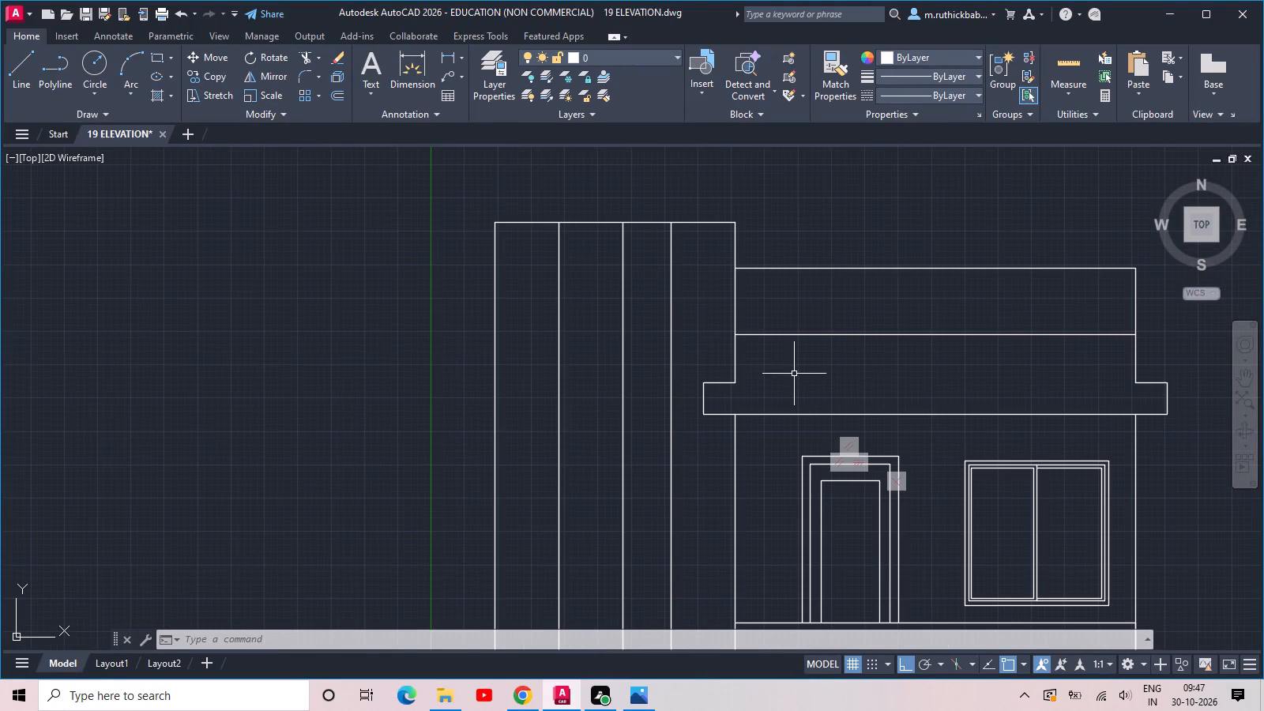
type("L")
key("space")
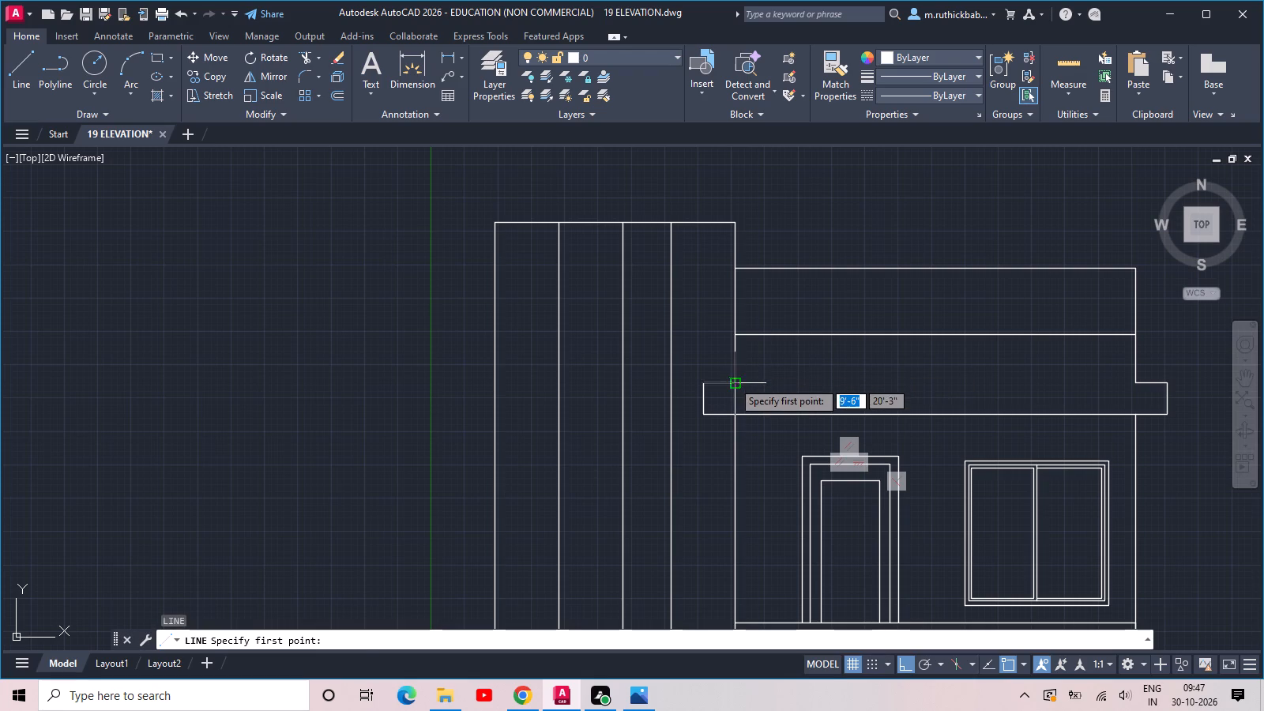
left_click(732, 382)
left_click(1138, 385)
key("space")
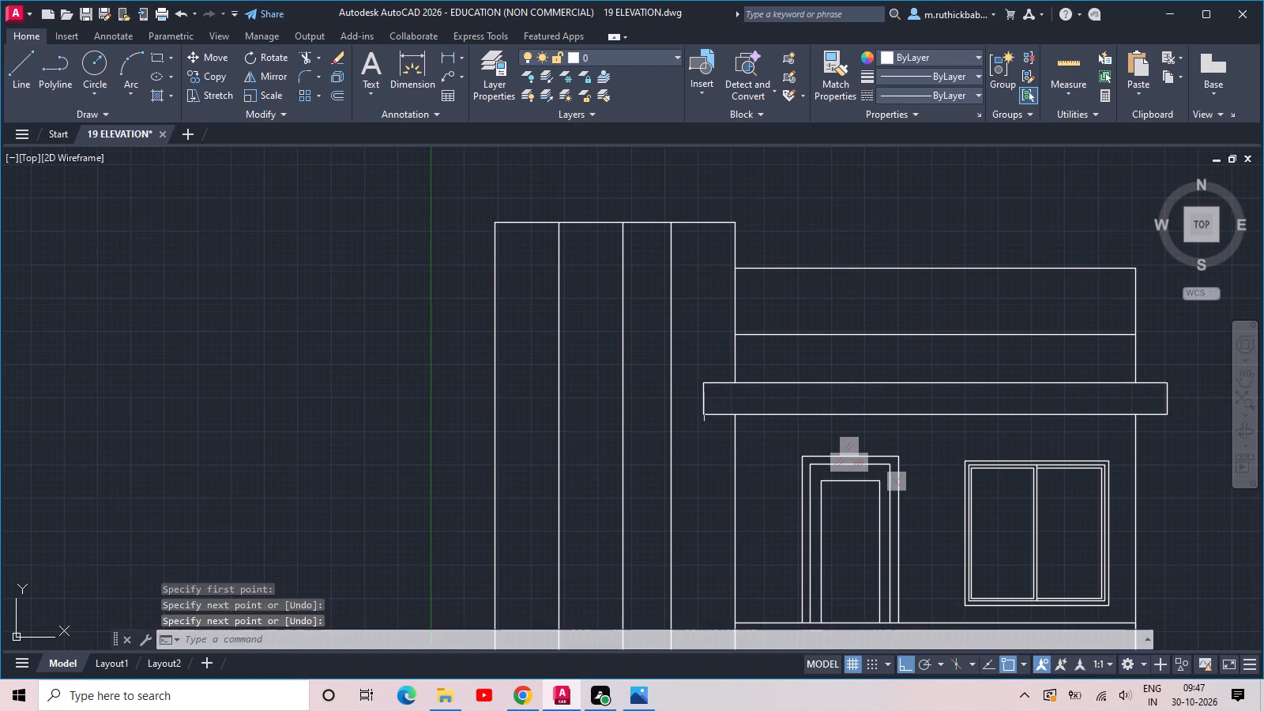
Draw a 1'-6" horizontal line across the tower's narrow strip, level with the roof slab band's top edge.
key("space")
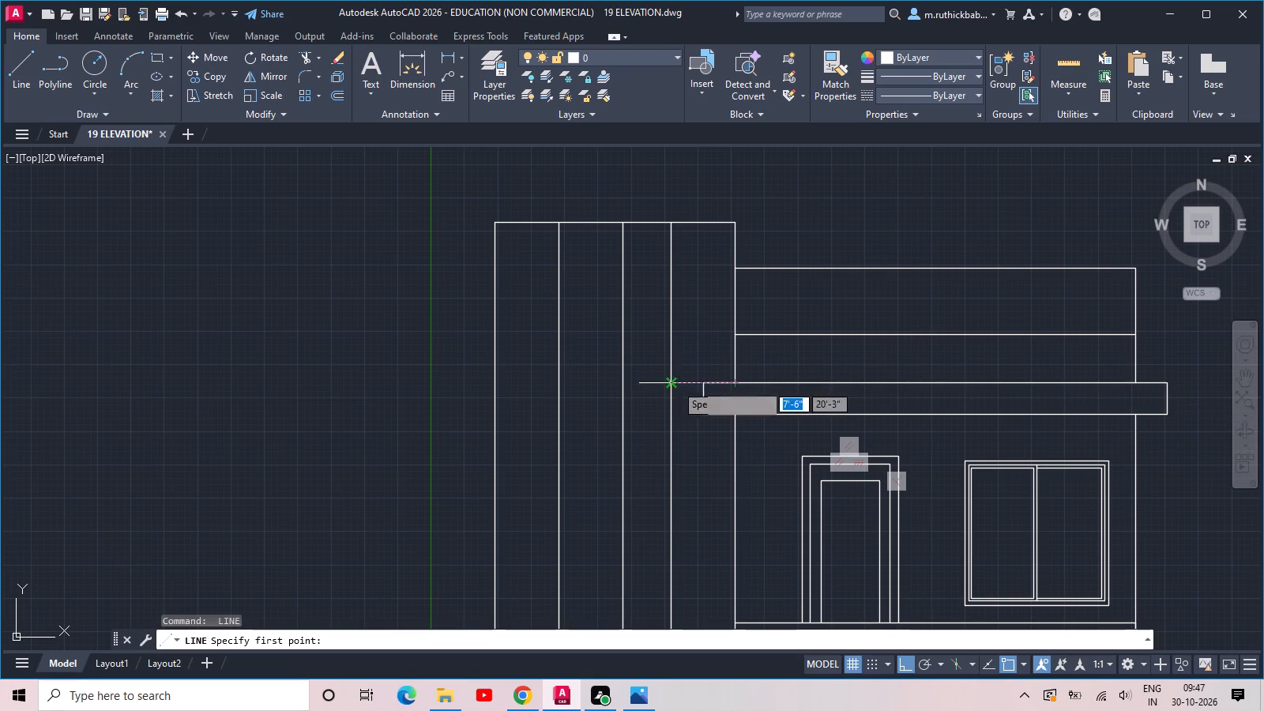
left_click(675, 384)
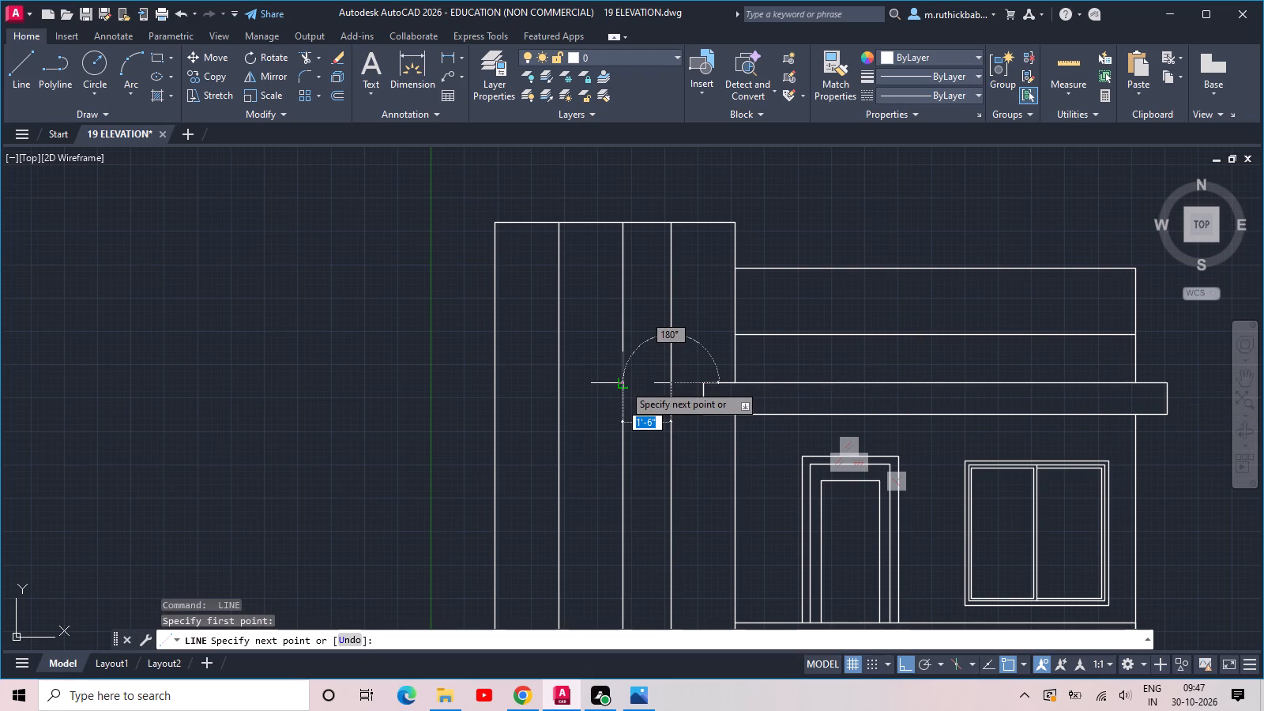
scroll(623, 384, "down", 2)
middle_click_drag(623, 384, 608, 289)
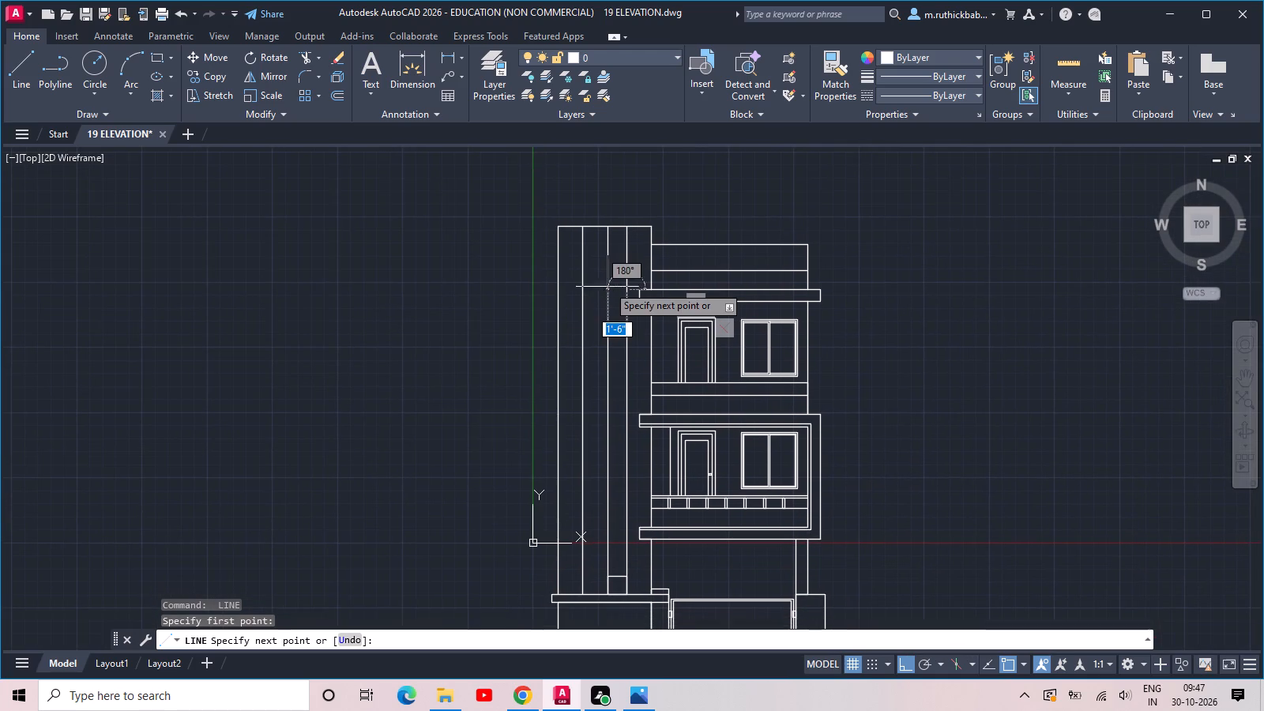
left_click(608, 285)
key("Escape")
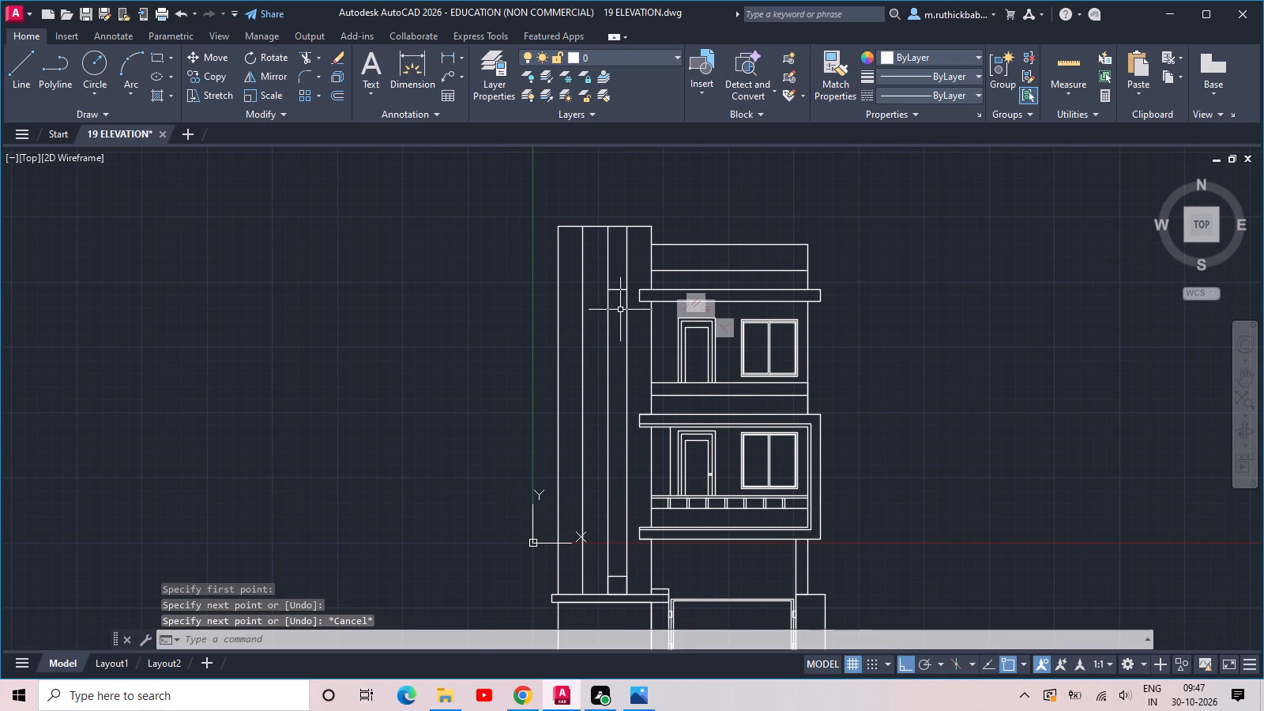
Examine the tower's narrow strip from the top of the tower down to the lower band.
scroll(620, 308, "up", 1)
scroll(601, 299, "down", 1)
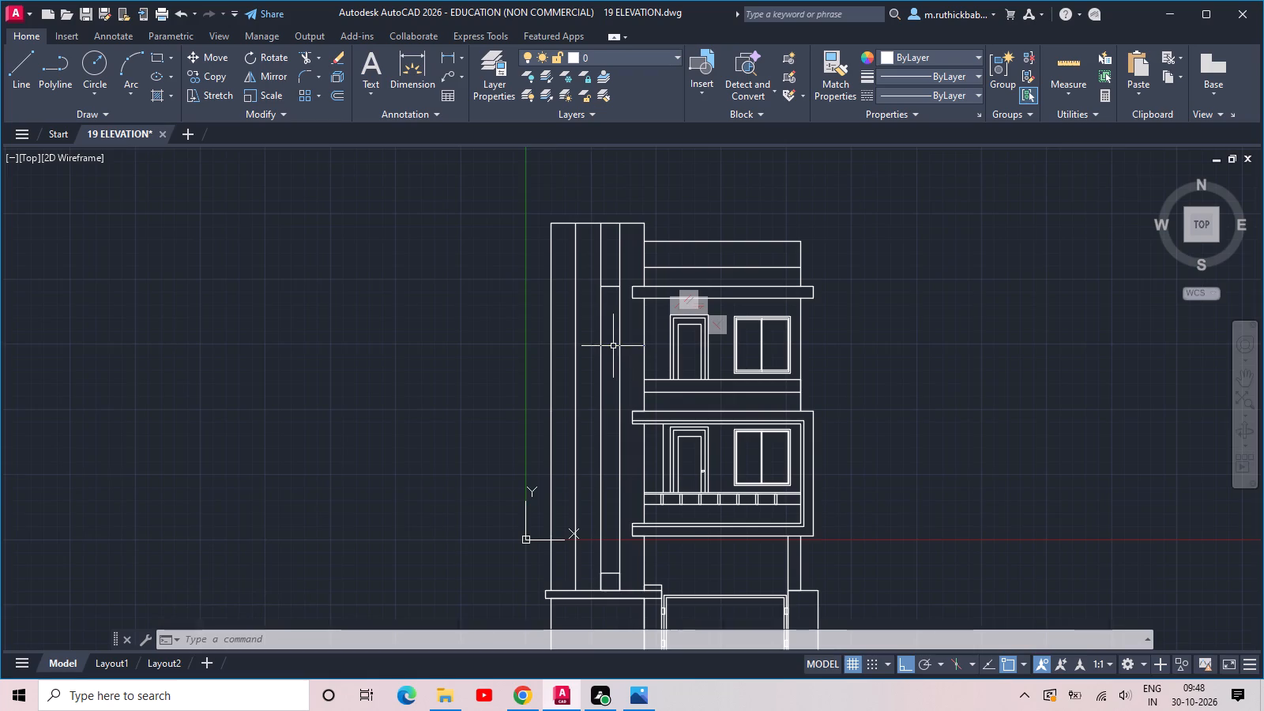
scroll(613, 346, "up", 2)
scroll(613, 346, "down", 2)
middle_click_drag(613, 348, 596, 276)
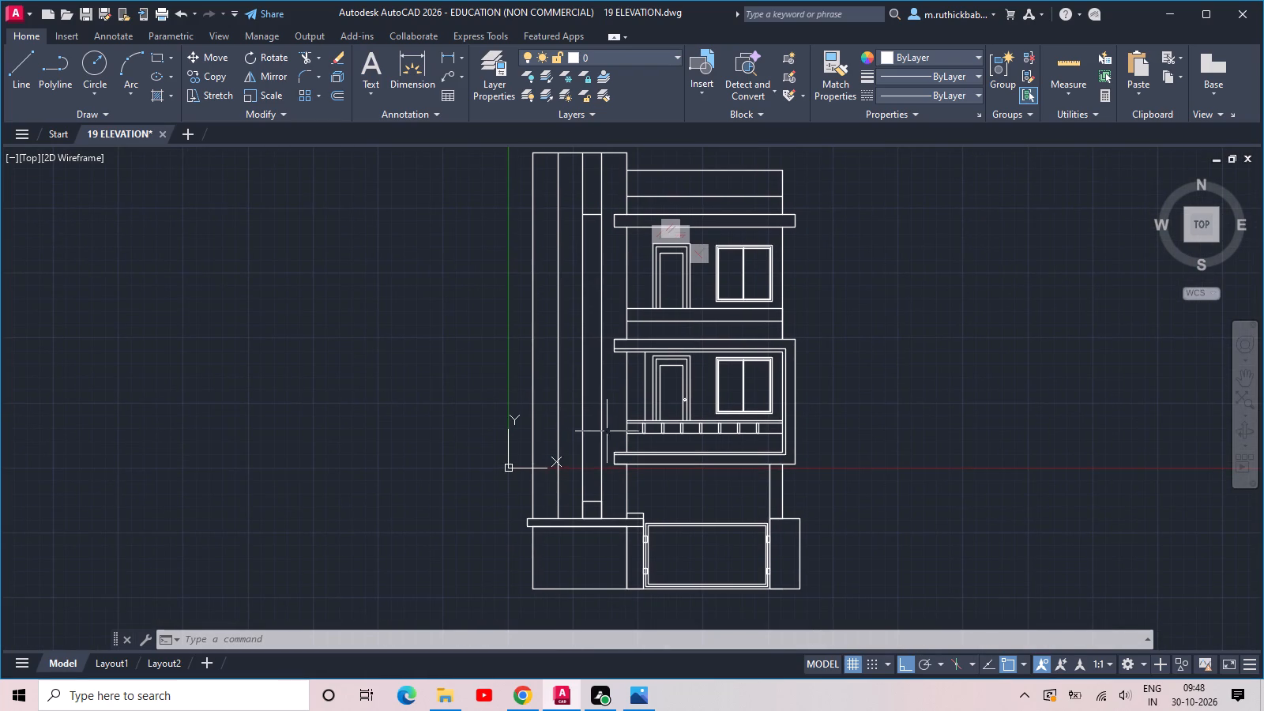
middle_click_drag(602, 355, 605, 506)
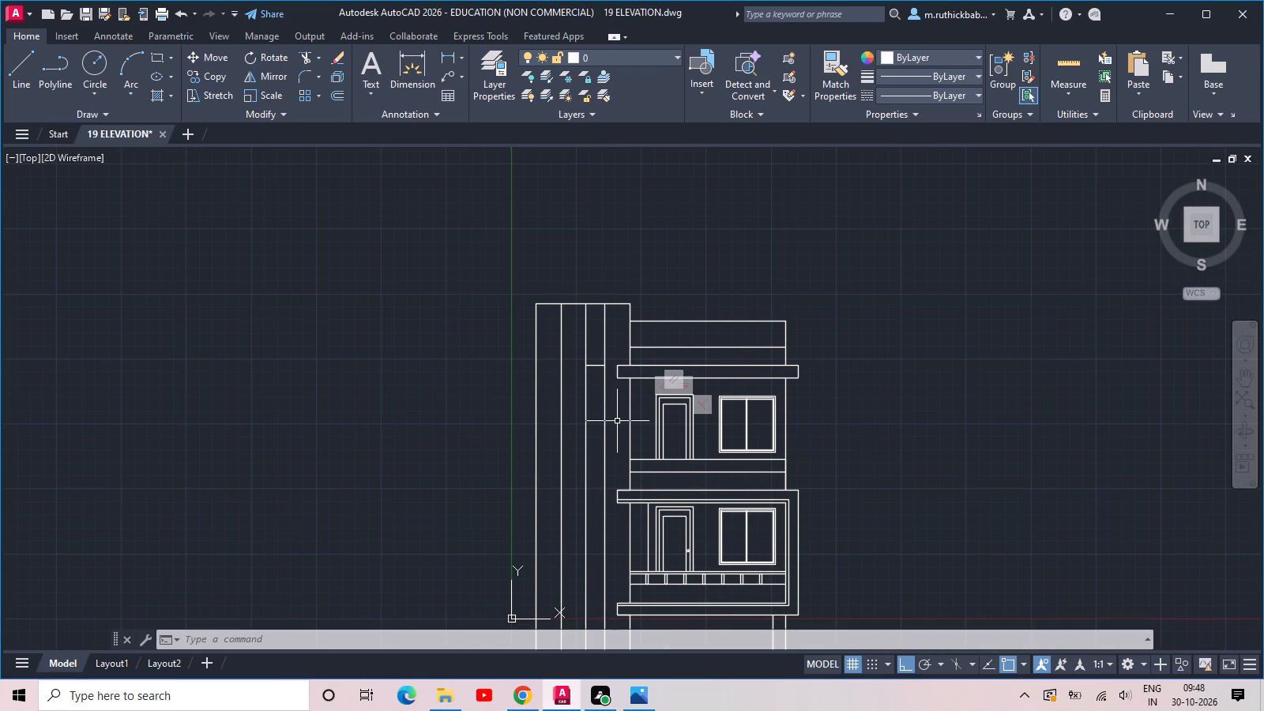
scroll(637, 333, "up", 2)
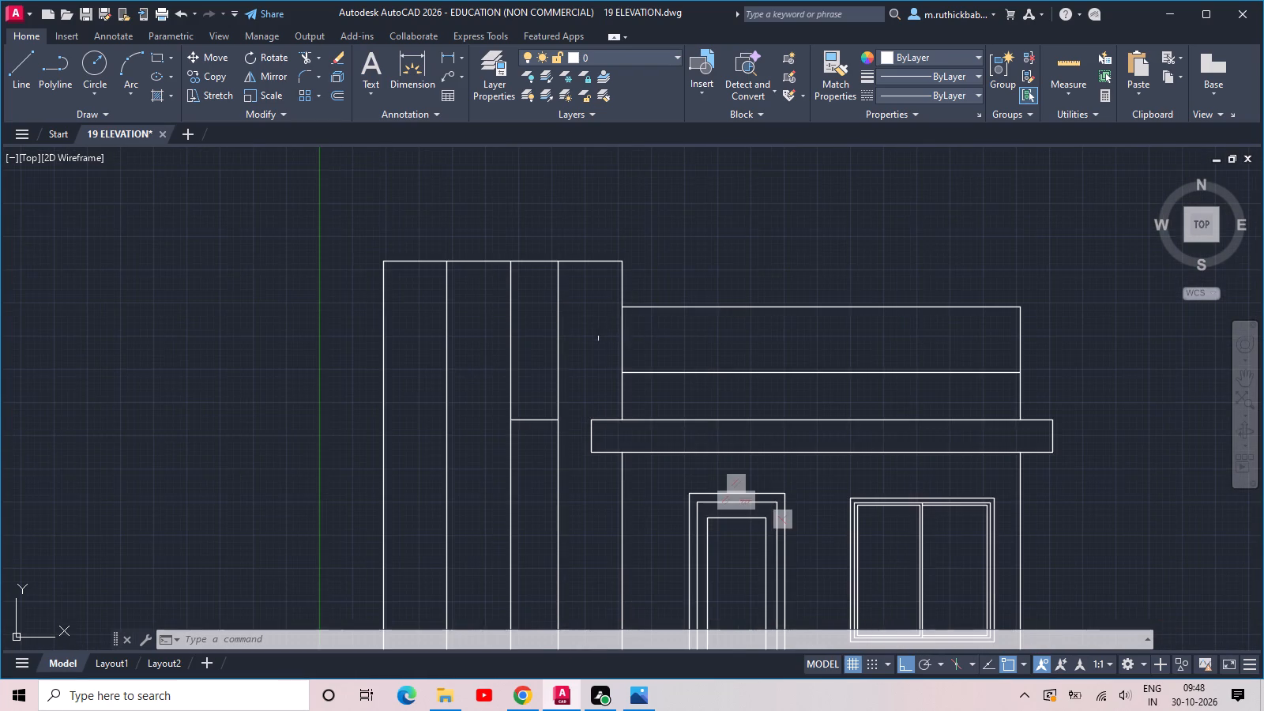
scroll(593, 340, "down", 2)
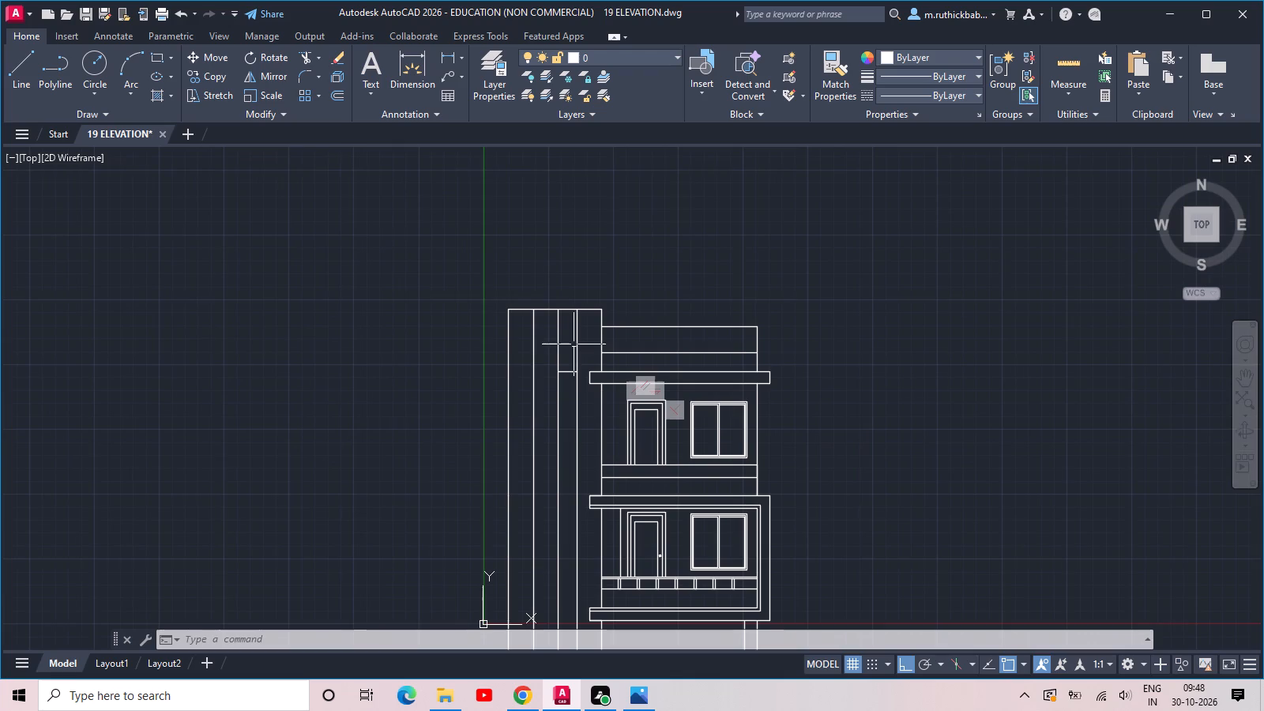
middle_click_drag(534, 453, 524, 345)
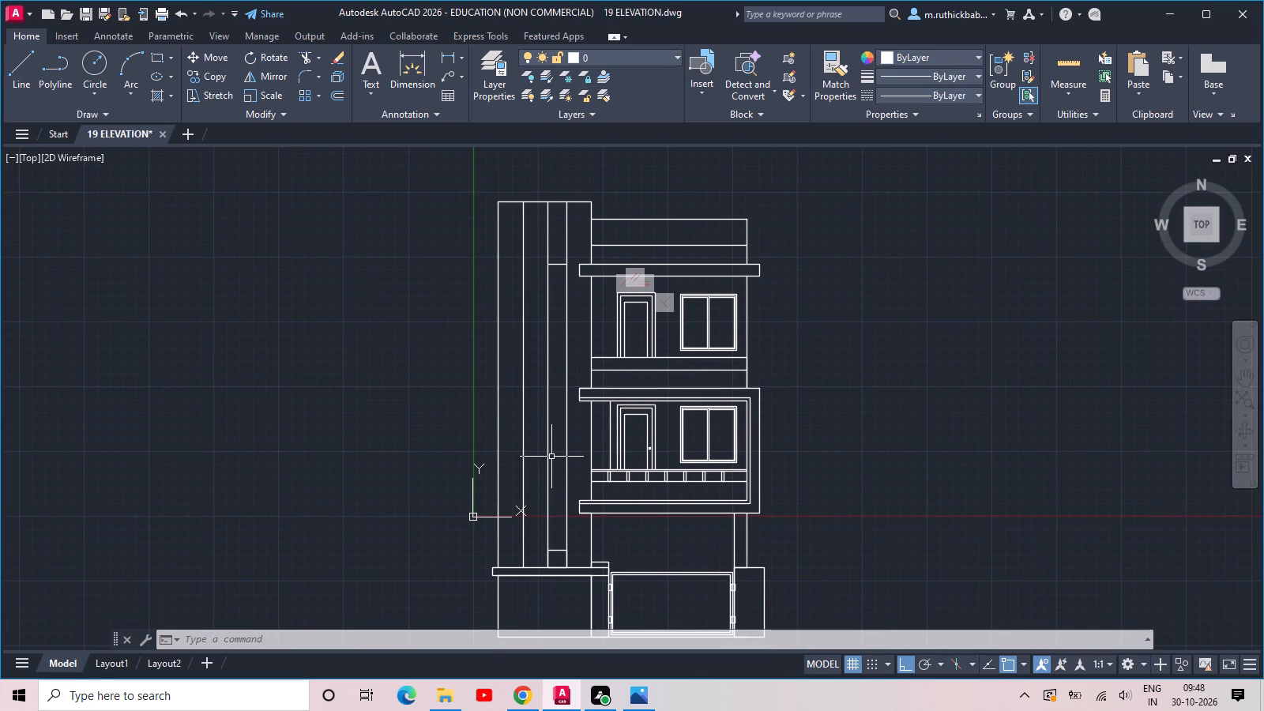
Offset the two vertical side lines of the tower's narrow strip outward by 2".
type("OFF")
key("space")
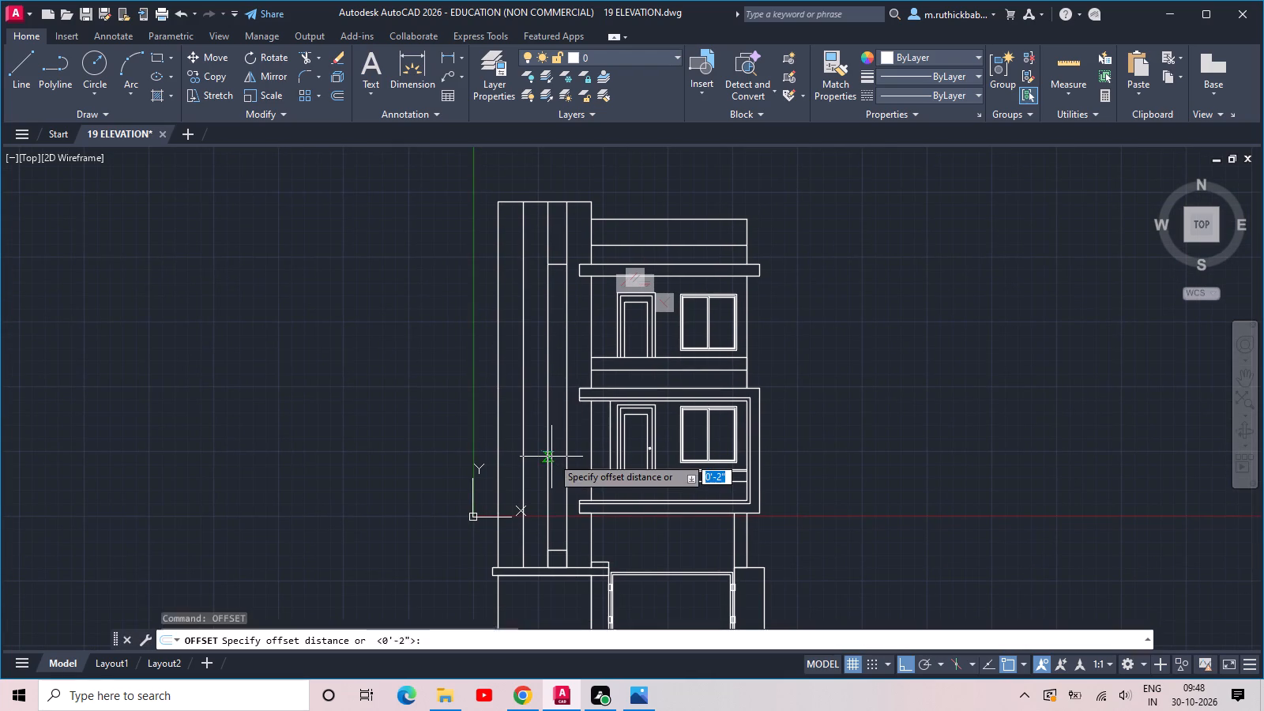
scroll(542, 395, "up", 2)
scroll(545, 413, "down", 1)
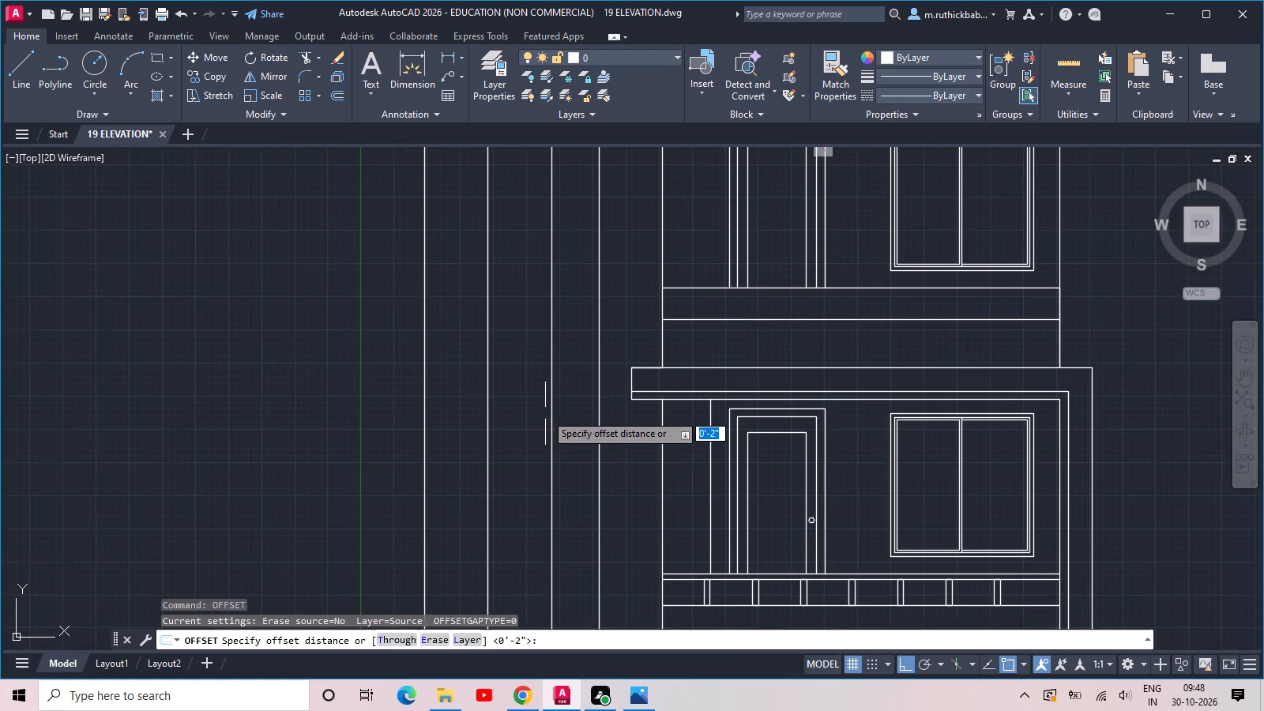
scroll(545, 413, "down", 1)
type("2")
key("space")
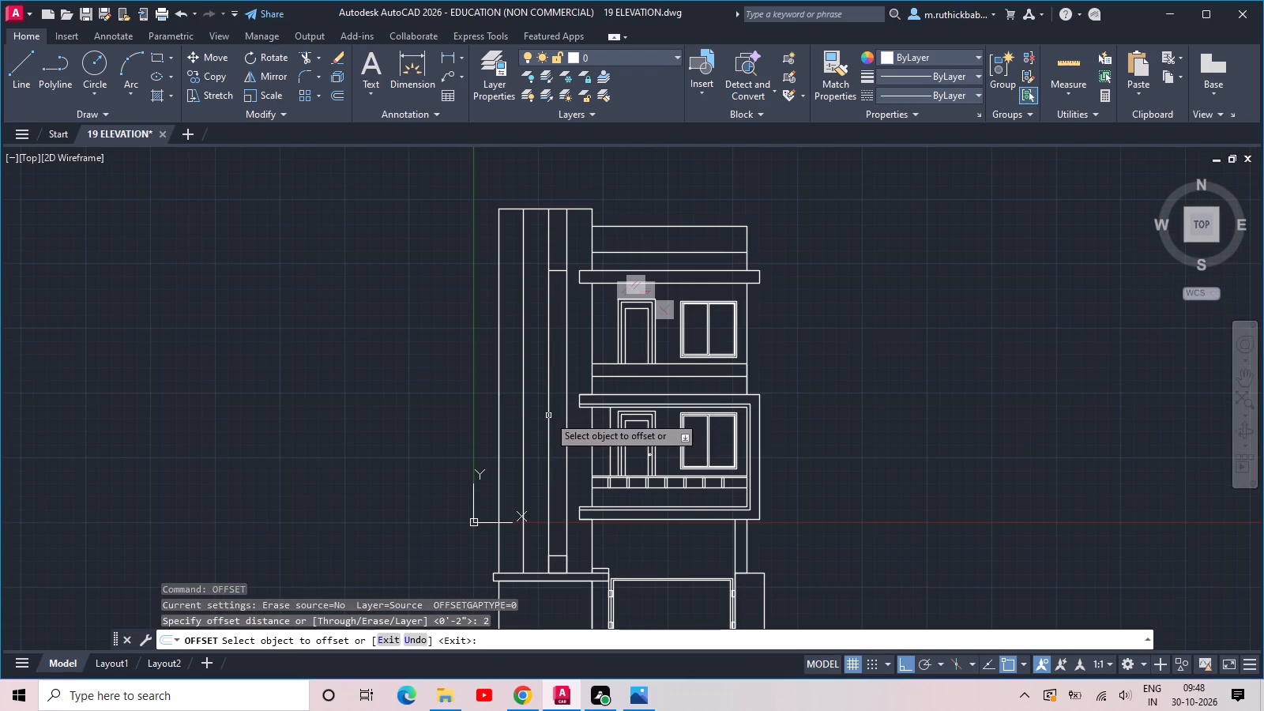
left_click(548, 416)
left_click(530, 431)
left_click(568, 420)
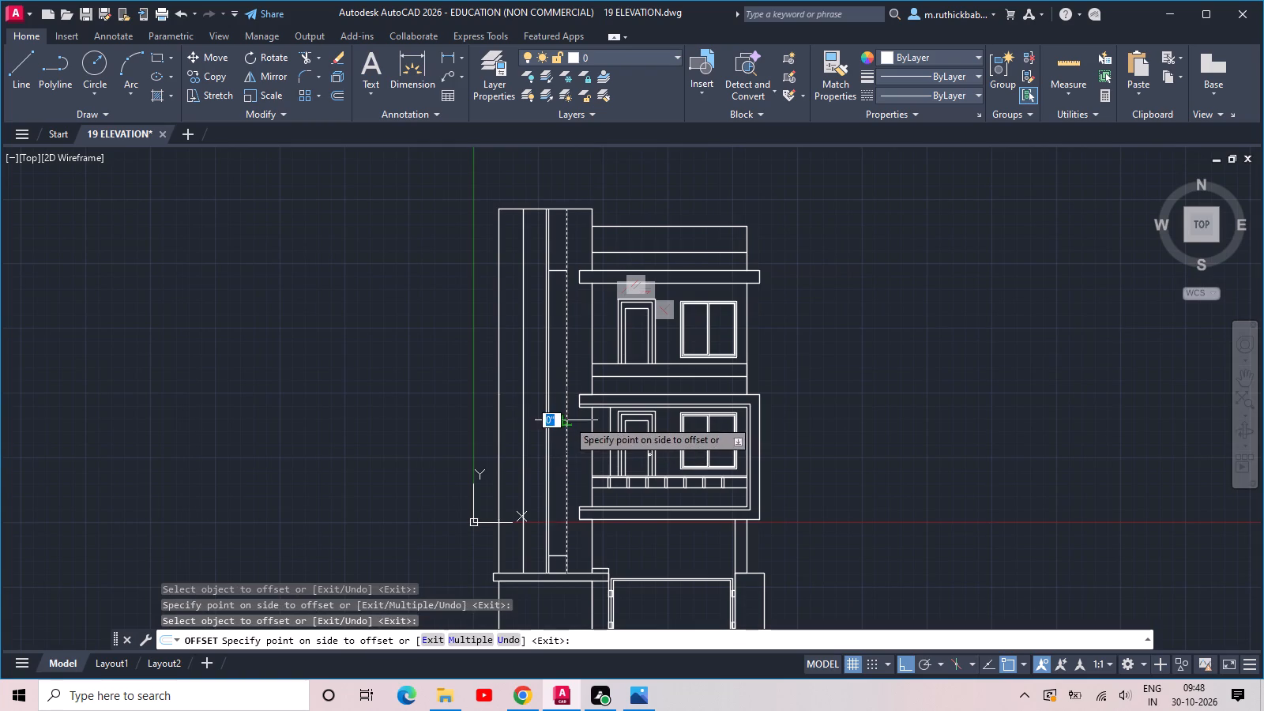
left_click(577, 419)
Offset the narrow strip's short horizontal line at roof slab level upward by 2".
scroll(553, 282, "up", 3)
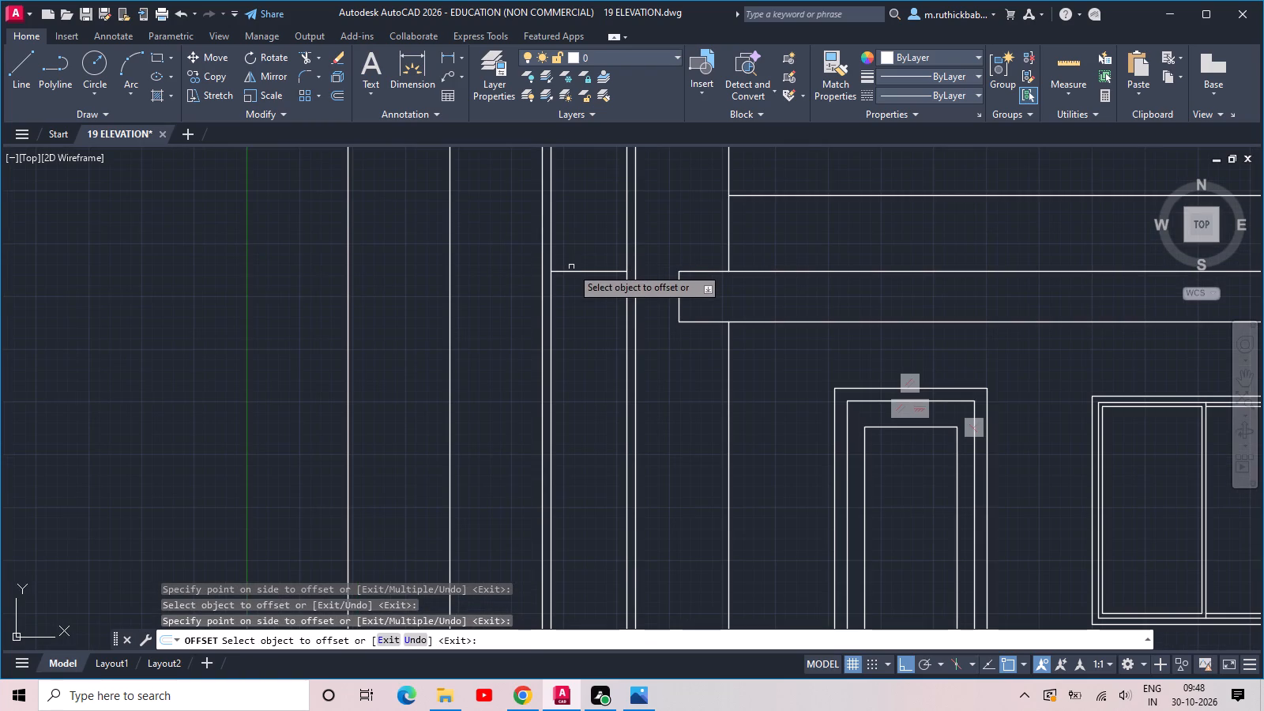
left_click(583, 273)
left_click(593, 250)
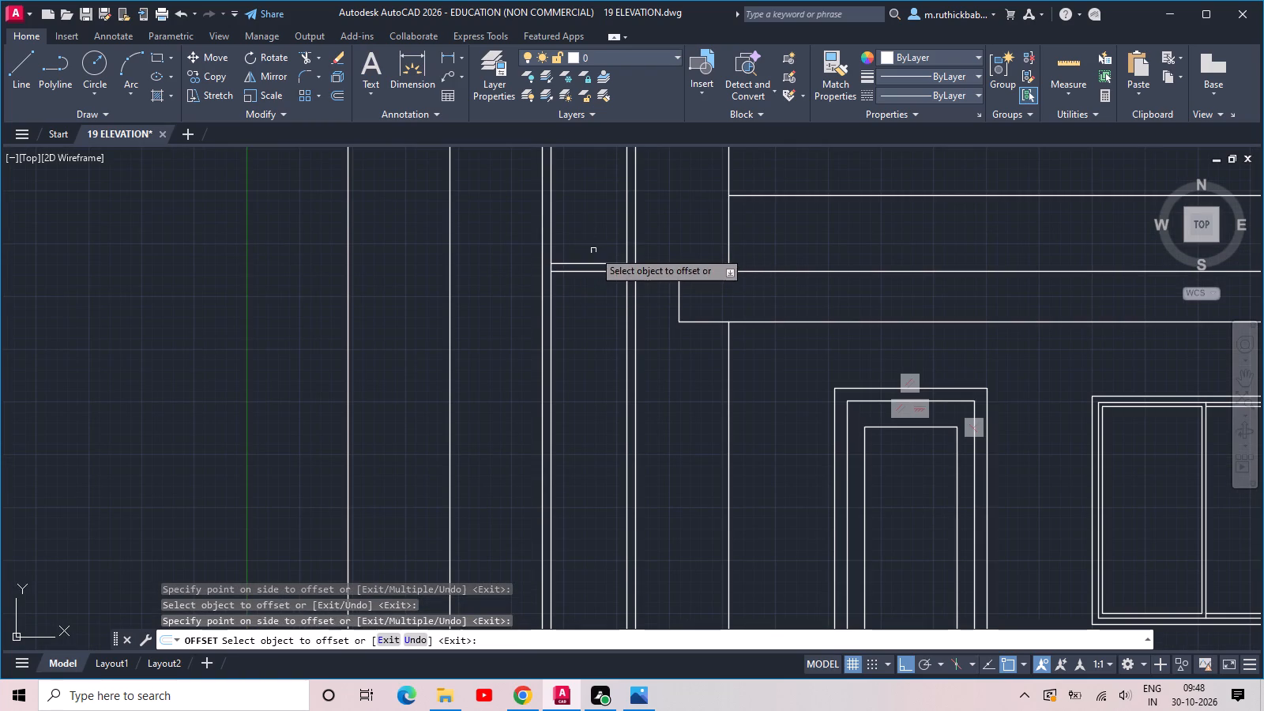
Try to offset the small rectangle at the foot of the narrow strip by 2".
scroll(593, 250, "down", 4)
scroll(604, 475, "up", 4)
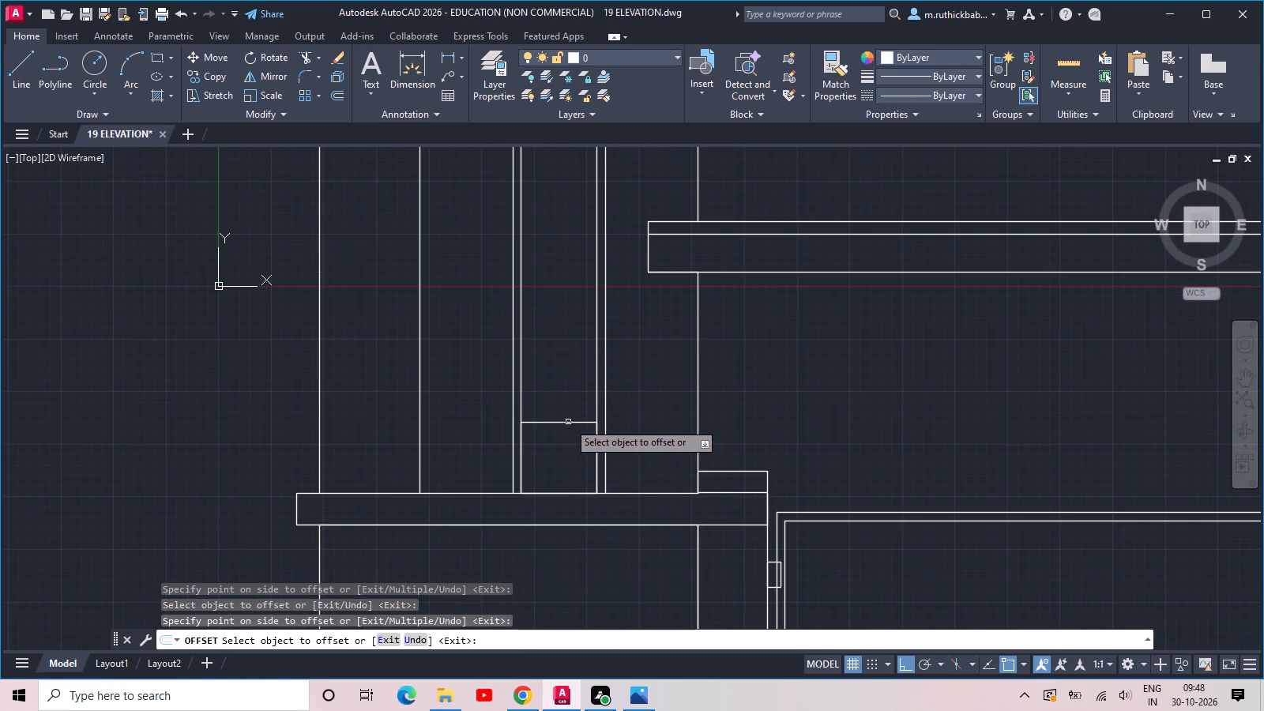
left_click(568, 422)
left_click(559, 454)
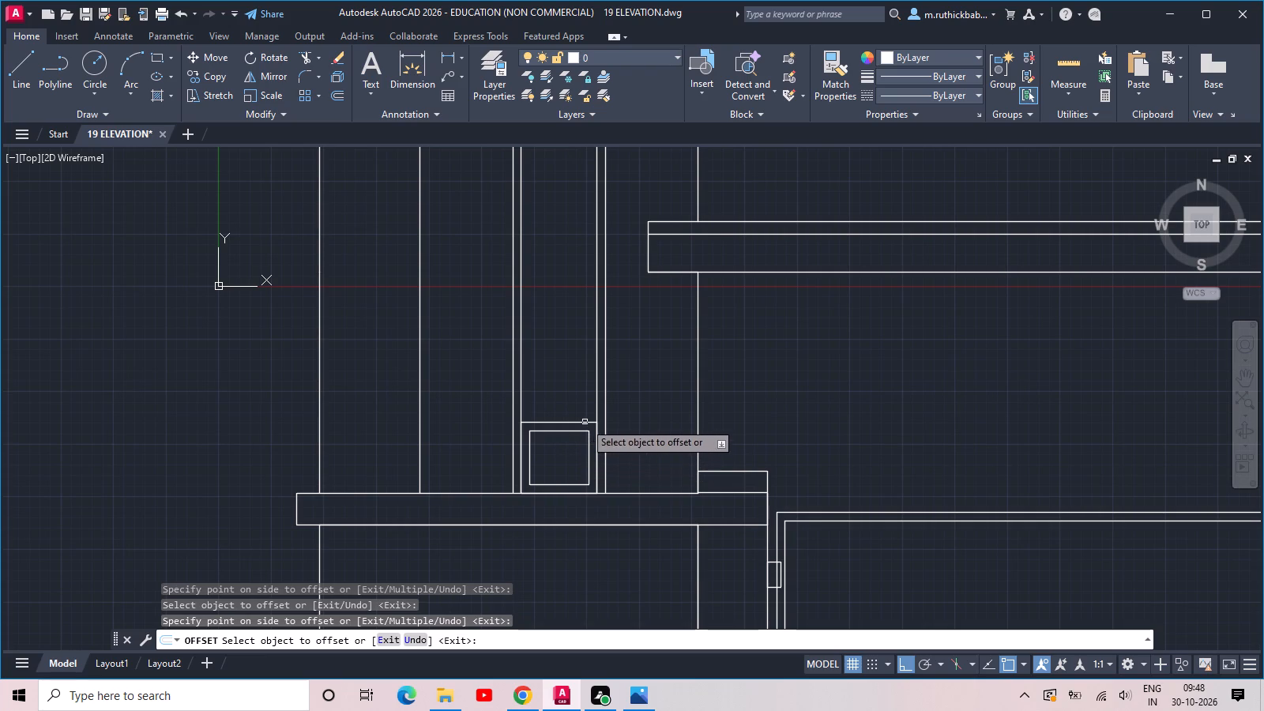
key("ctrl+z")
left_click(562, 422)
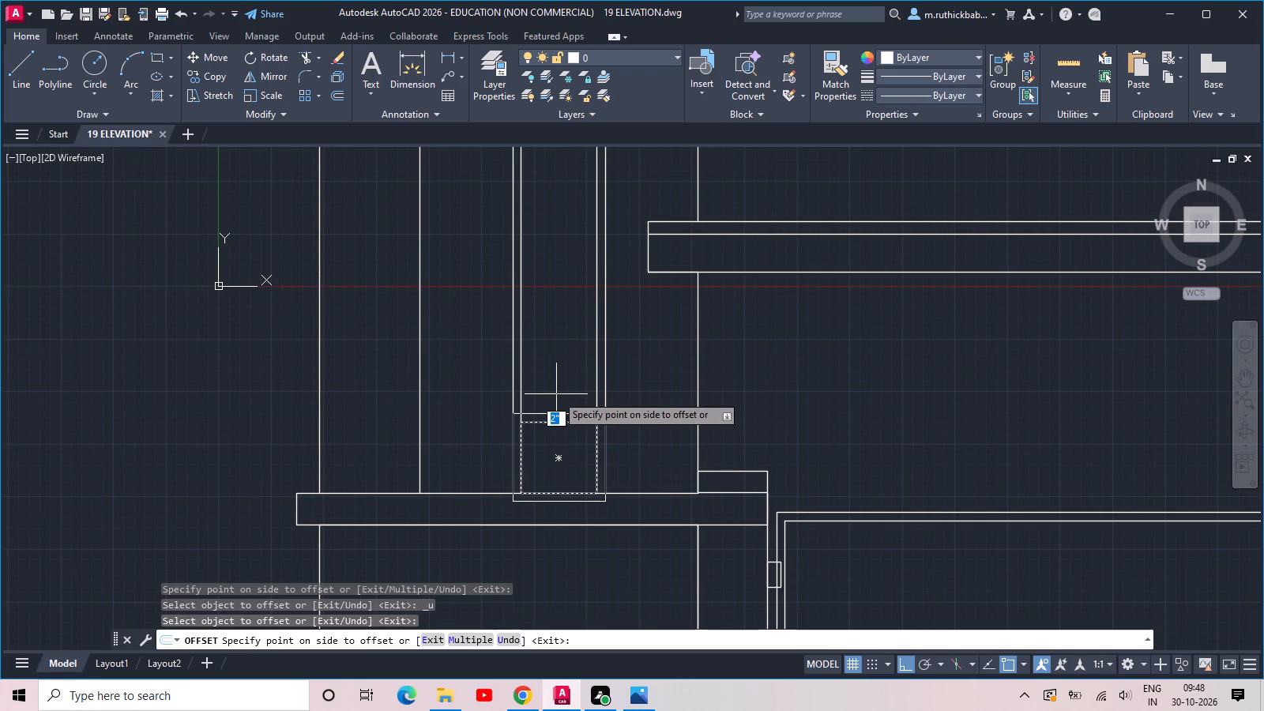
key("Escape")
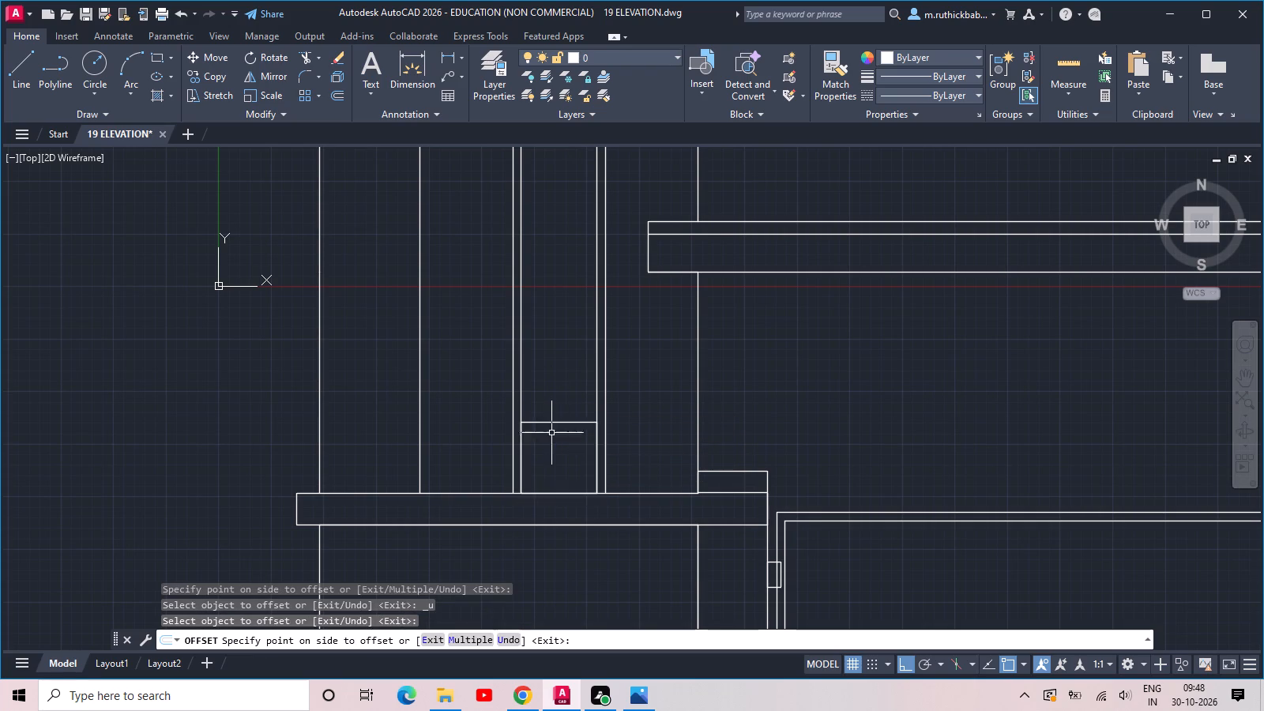
Explode the small rectangle at the foot of the narrow strip into separate lines.
scroll(565, 419, "up", 2)
left_click(559, 428)
left_click(522, 393)
key("x")
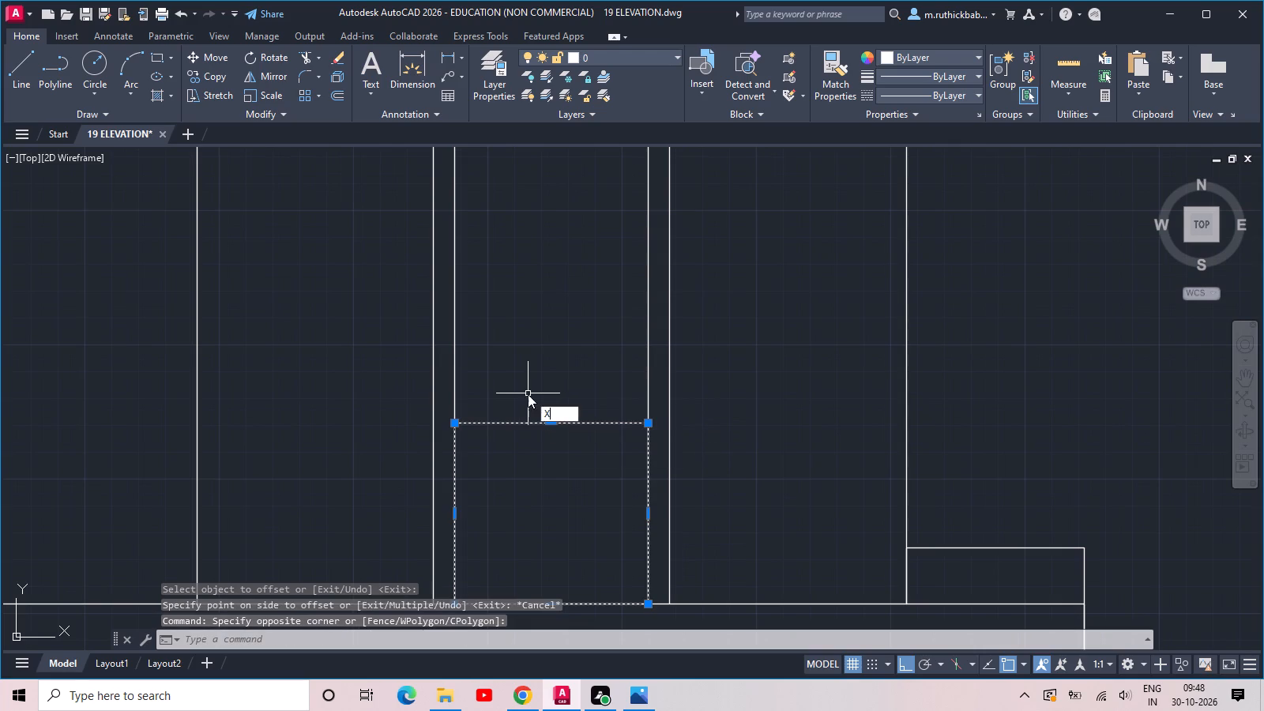
key("space")
Offset the top edge of the former rectangle at the strip's foot downward by 2".
type("OFF")
key("space")
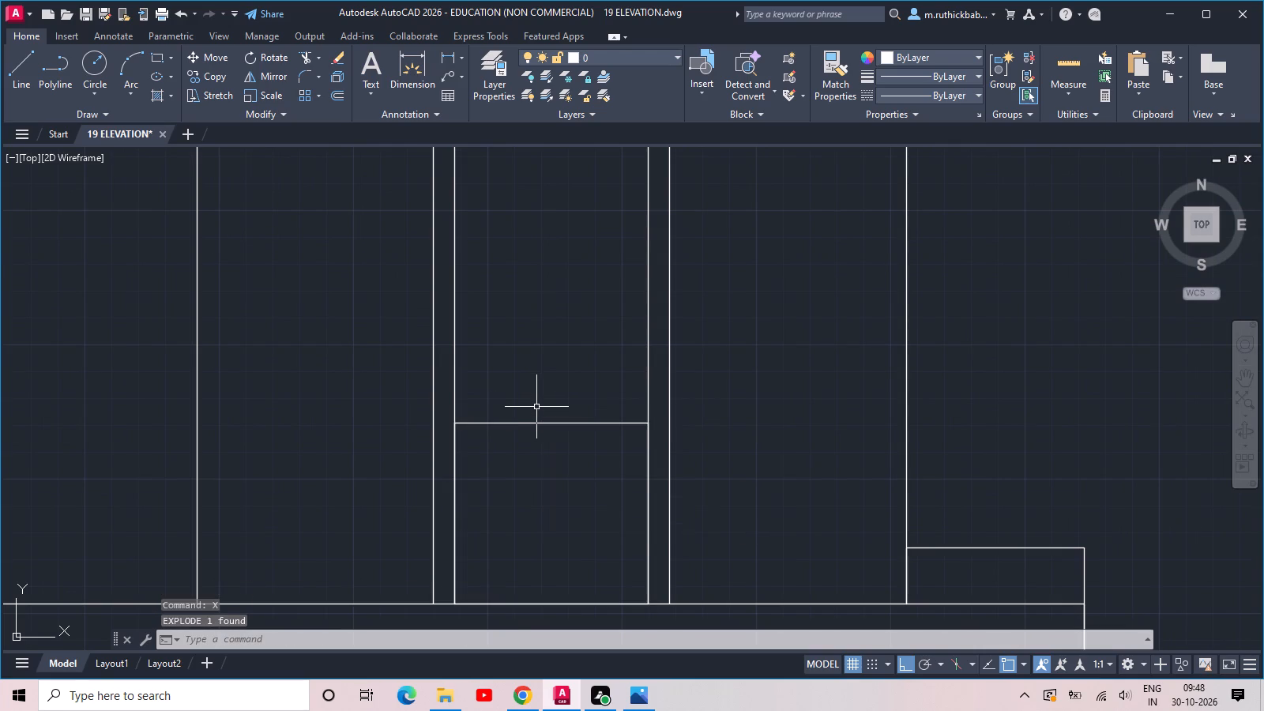
key("space")
left_click(536, 423)
left_click(536, 457)
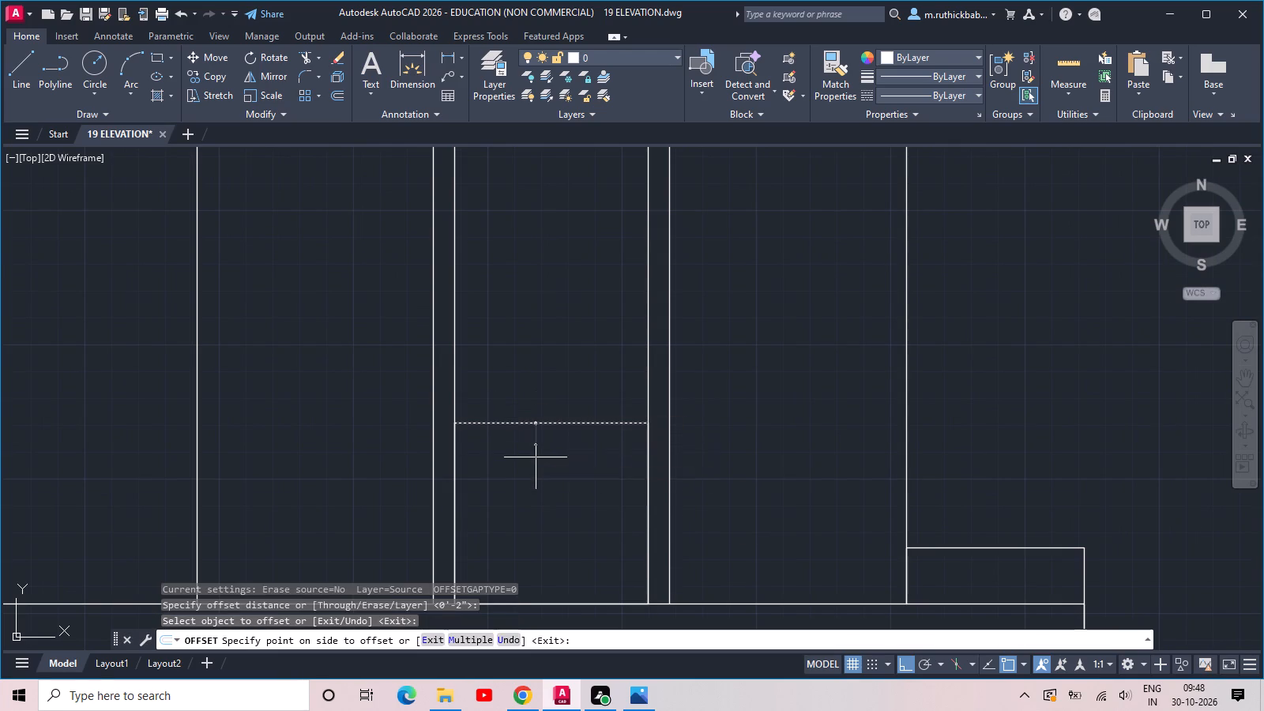
key("Escape")
Extend the lower of the two horizontal lines near the strip's foot to the outer vertical lines on both sides.
type("EX")
key("space")
key("space")
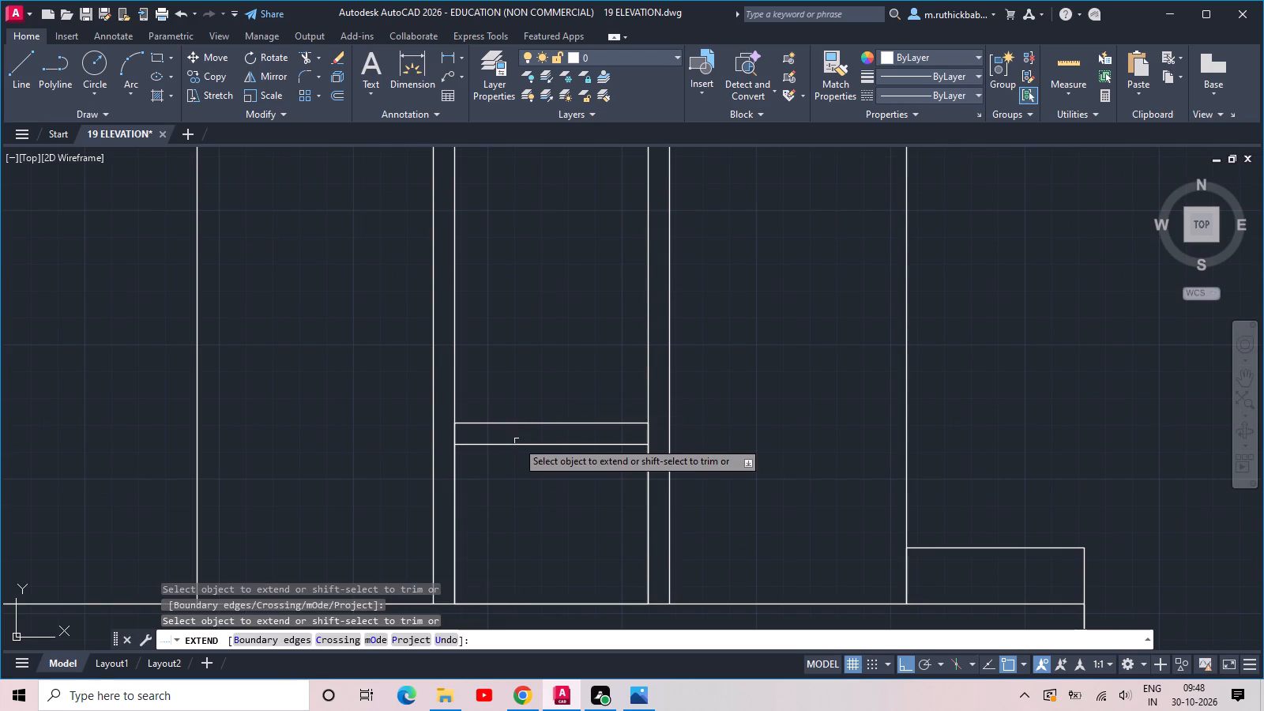
left_click(517, 439)
left_click(517, 465)
left_click(602, 457)
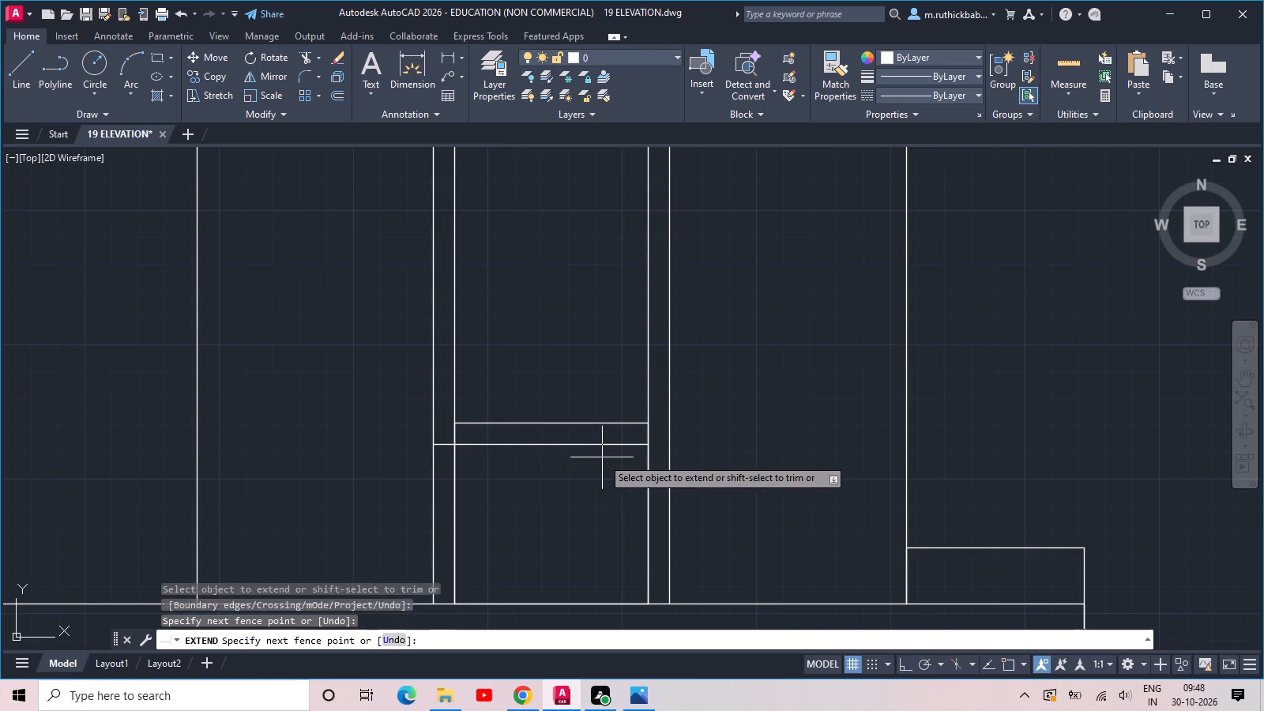
left_click(615, 441)
Trim both outer vertical lines of the strip below its lower horizontal line, down to the lower band.
scroll(615, 438, "down", 2)
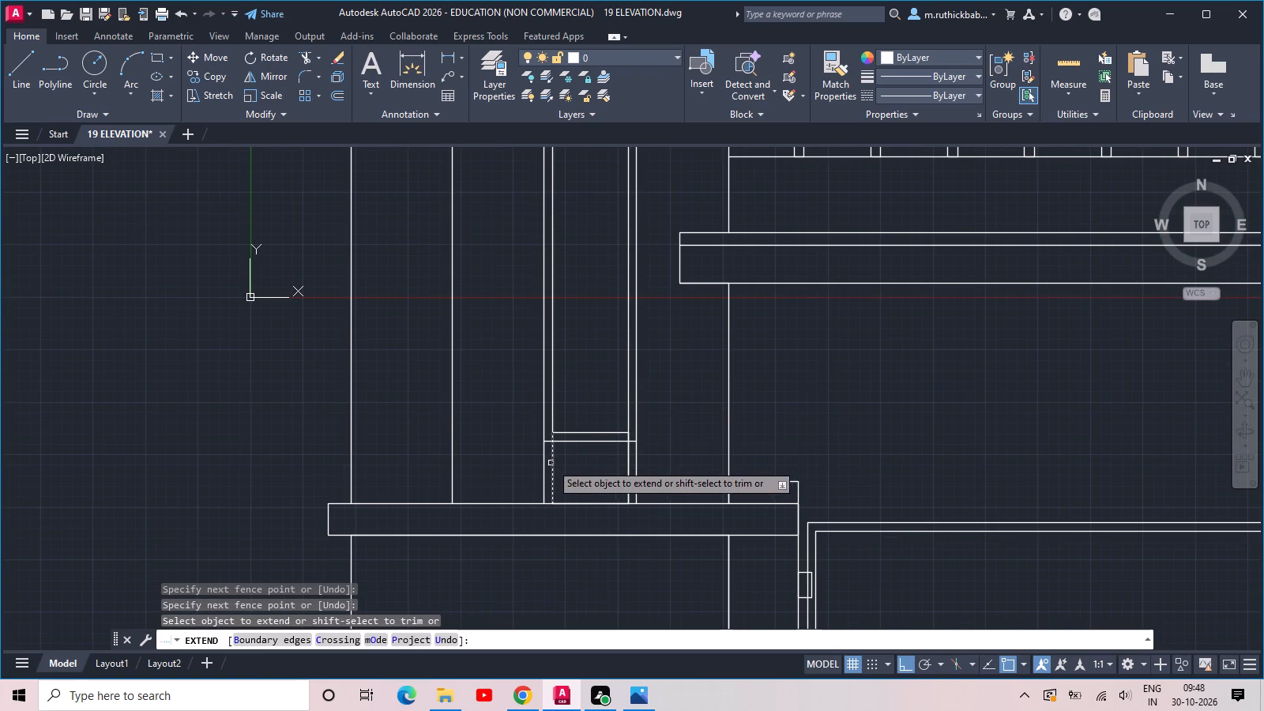
scroll(550, 465, "up", 1)
left_click(543, 476, "shift")
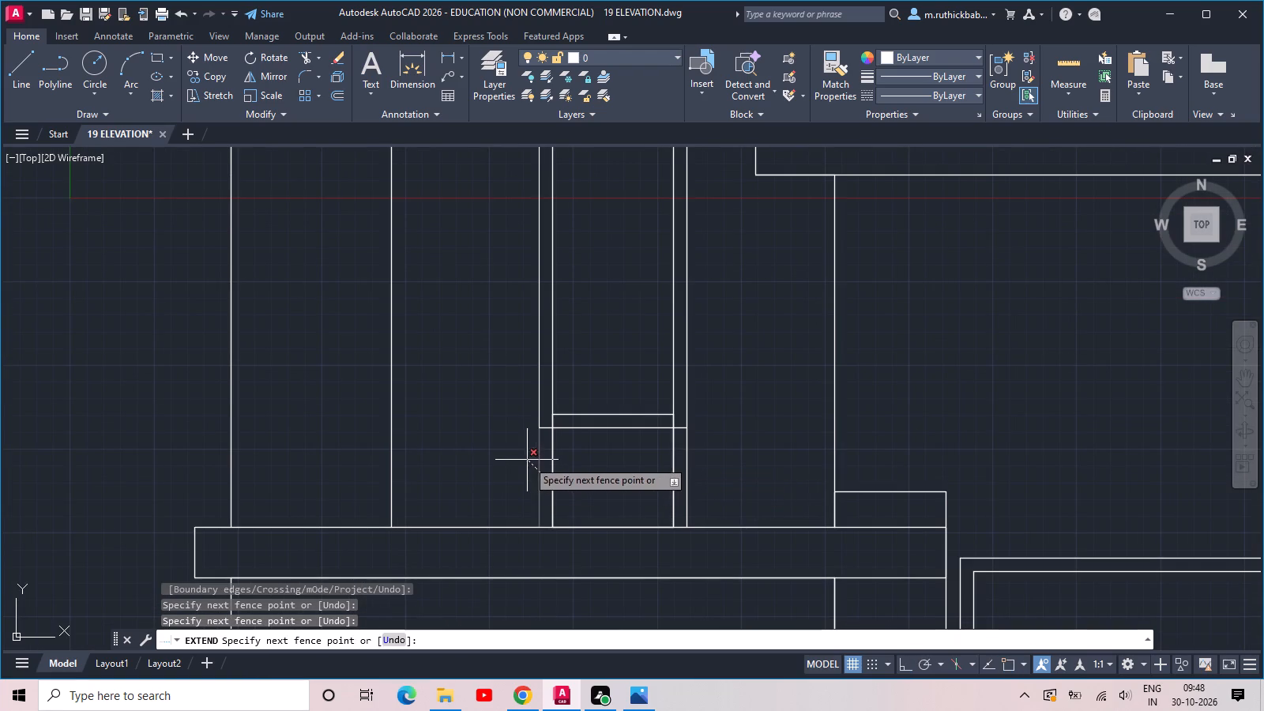
left_click(527, 460, "shift")
left_click(684, 468, "shift")
left_click(712, 455, "shift")
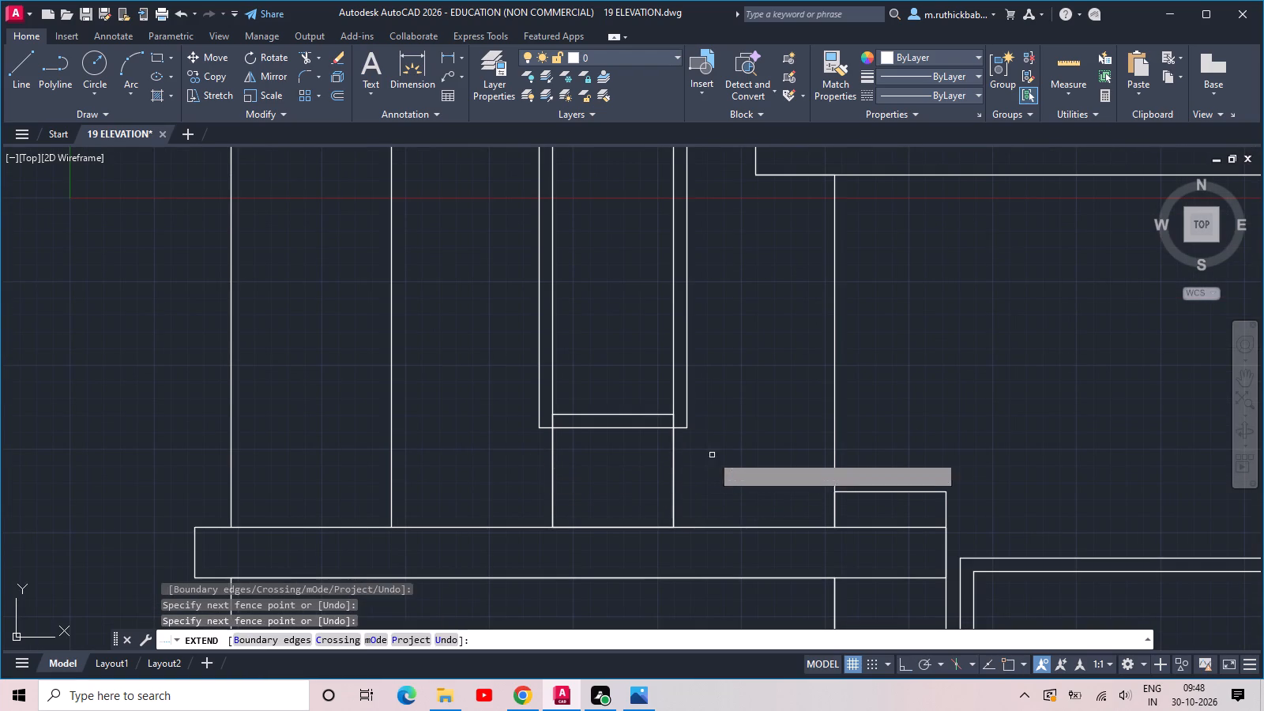
Trim the inner vertical lines between the two horizontal lines near the strip's foot, clearing the frame's bottom corners.
scroll(683, 427, "up", 3, "shift")
left_click(532, 403, "shift")
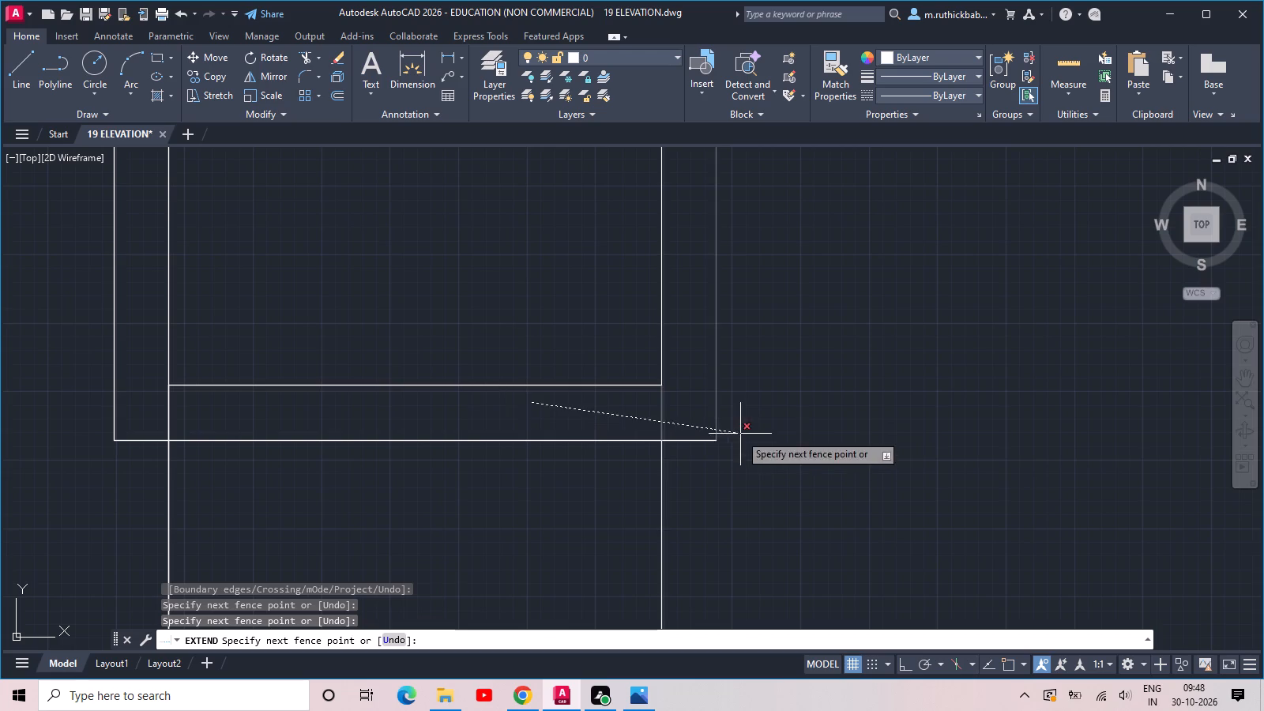
left_click(695, 419, "shift")
left_click(194, 408, "shift")
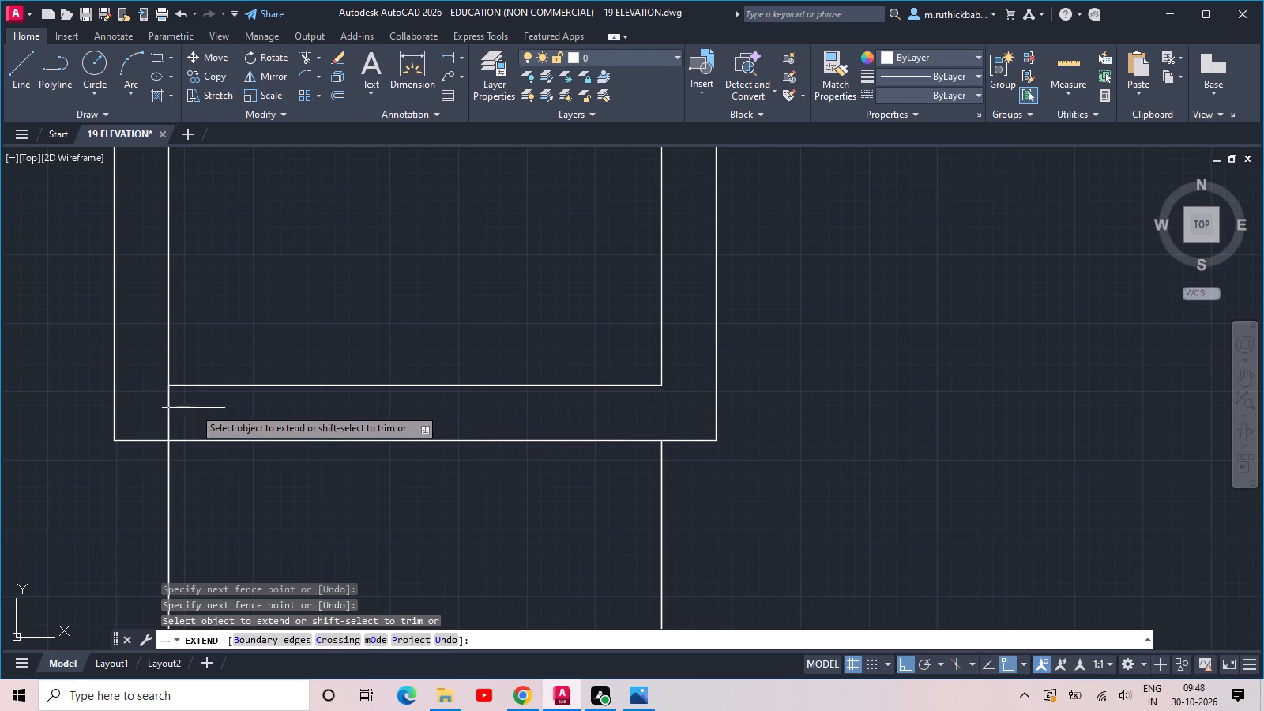
left_click(146, 406, "shift")
Extend the upper of the two horizontal lines at roof slab level to the strip's outer vertical lines on both sides.
scroll(163, 391, "down", 5)
middle_click_drag(246, 285, 377, 618)
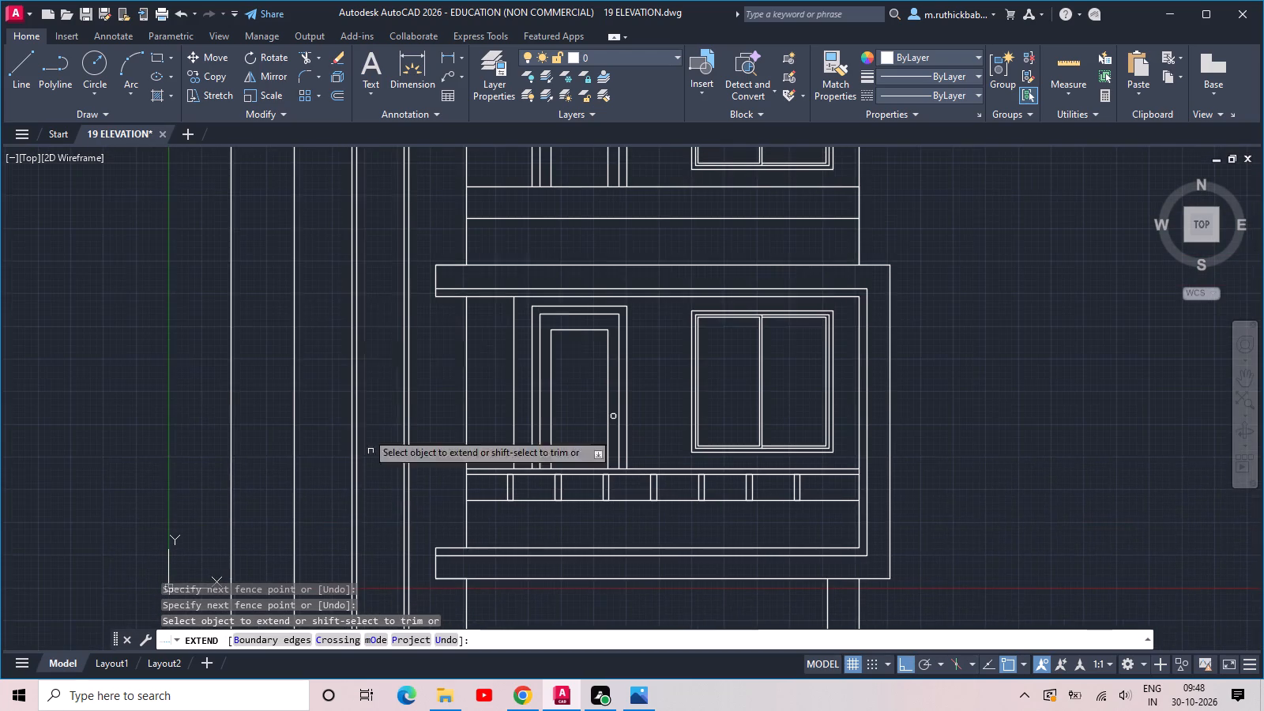
middle_click_drag(341, 286, 396, 558)
middle_click_drag(436, 314, 442, 504)
scroll(452, 340, "up", 2)
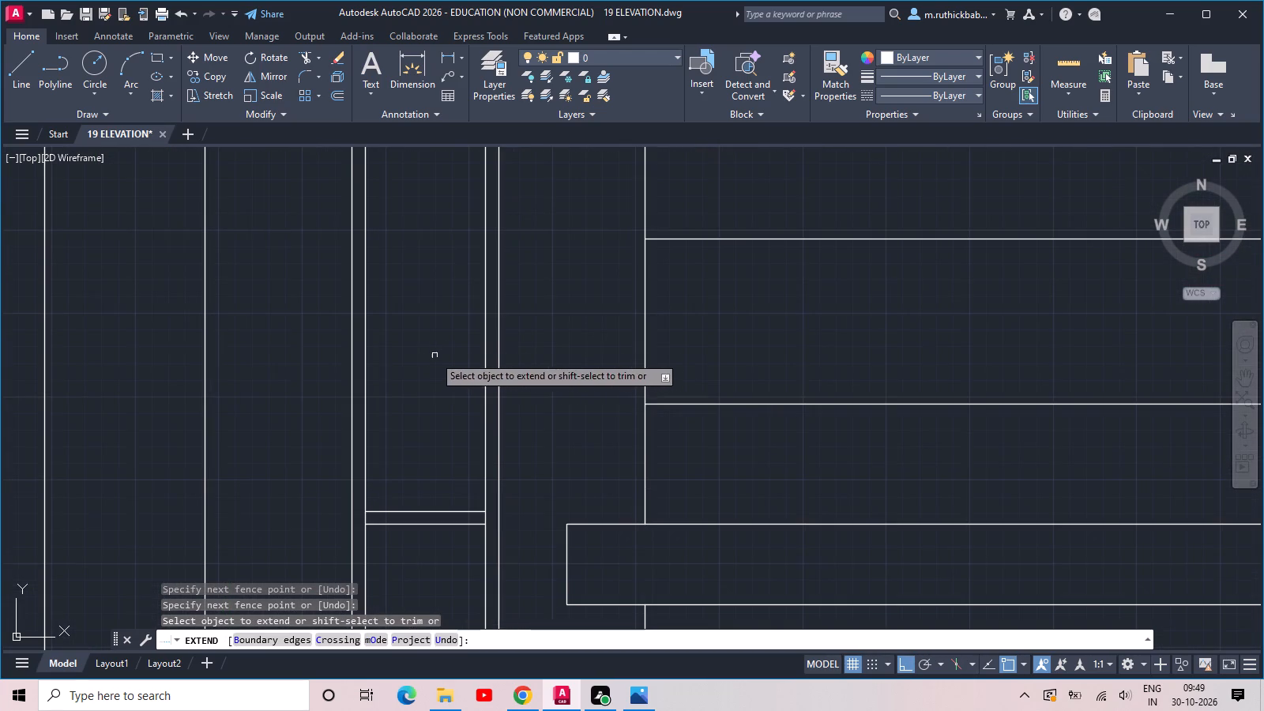
left_click(504, 419, "shift")
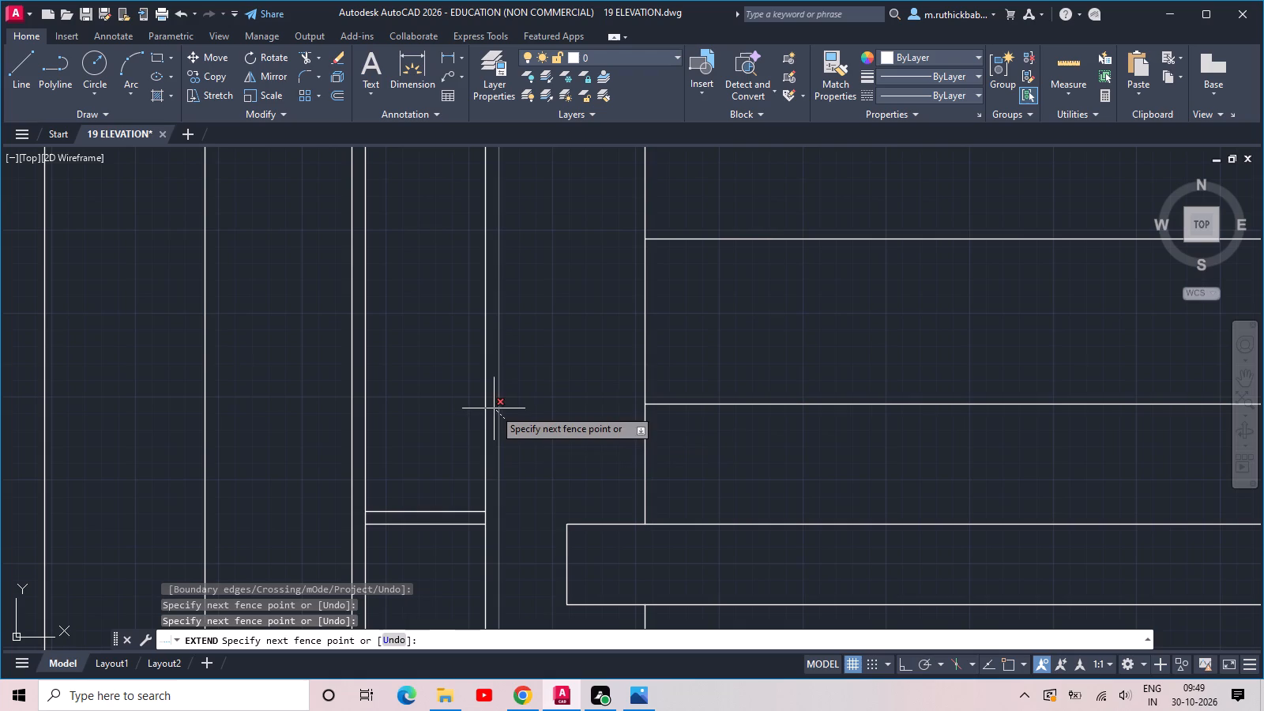
left_click(535, 419)
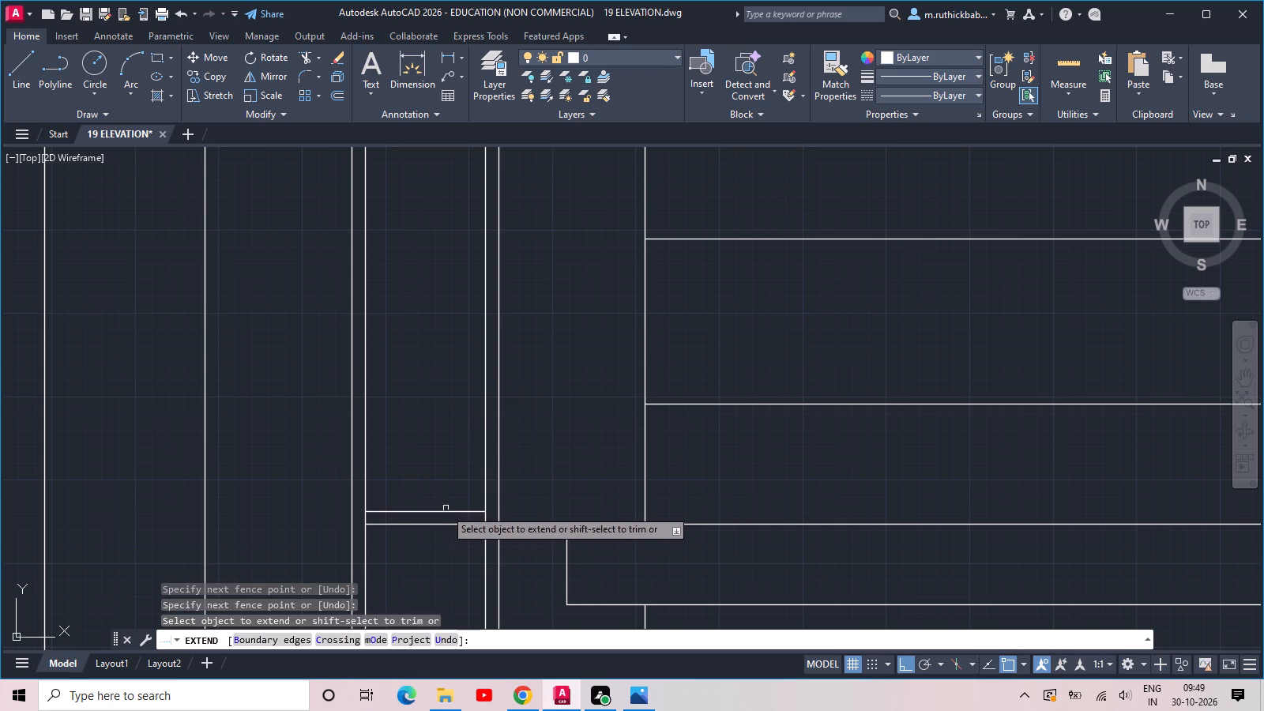
left_click(442, 510)
left_click(390, 512)
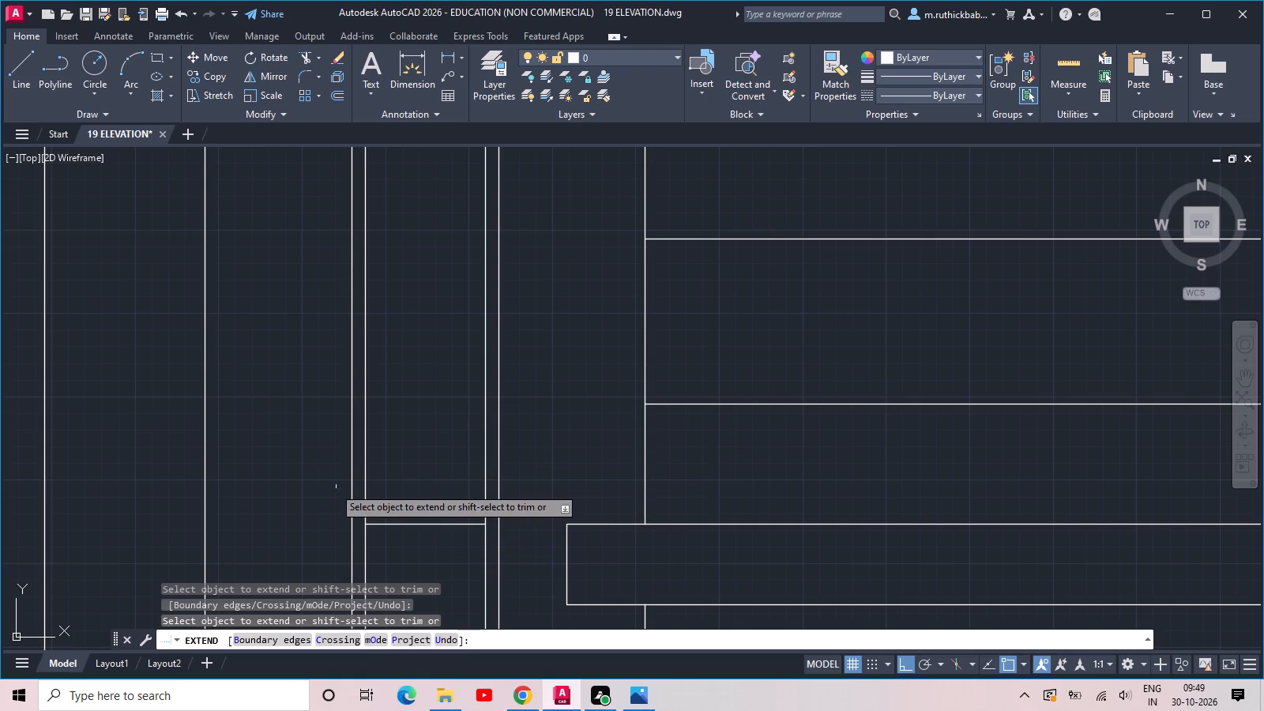
Trim both outer vertical lines of the strip above the frame's top horizontal line.
left_click(355, 459, "shift")
left_click(346, 459, "shift")
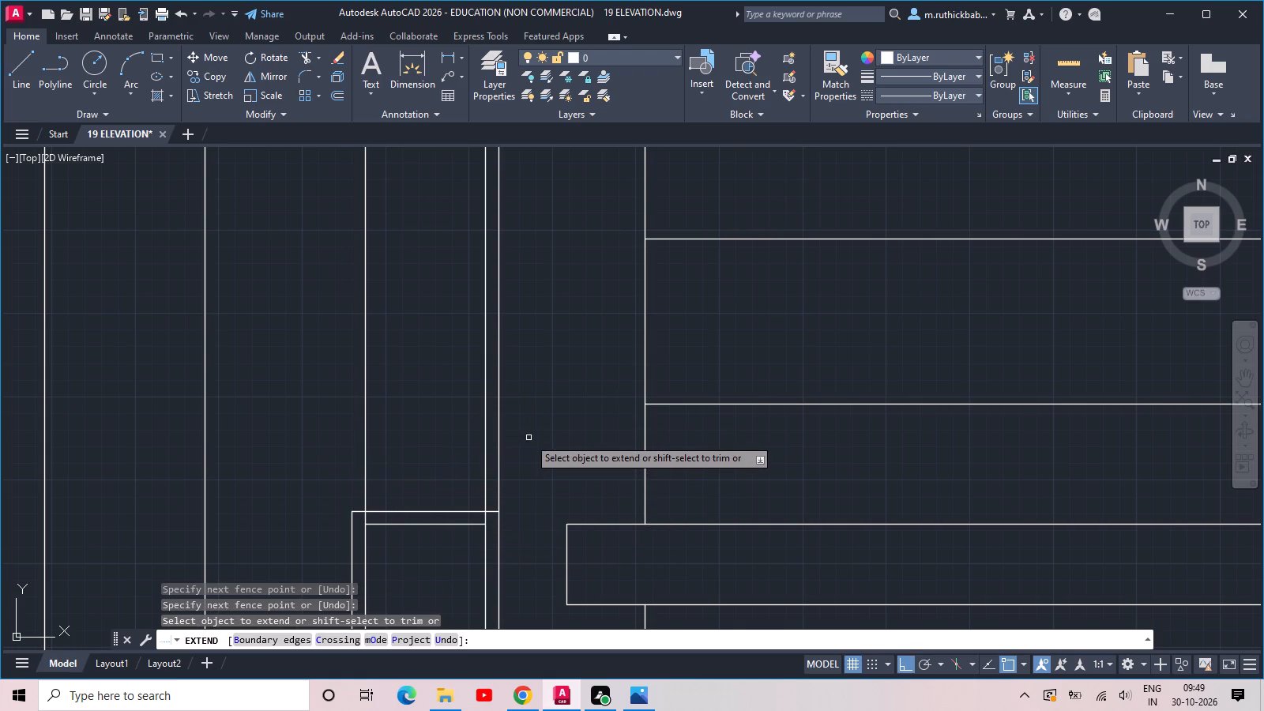
left_click(508, 447, "shift")
left_click(493, 457, "shift")
Trim the inner vertical lines between the frame's two top horizontal lines, clearing both upper corners.
scroll(469, 511, "up", 2, "shift")
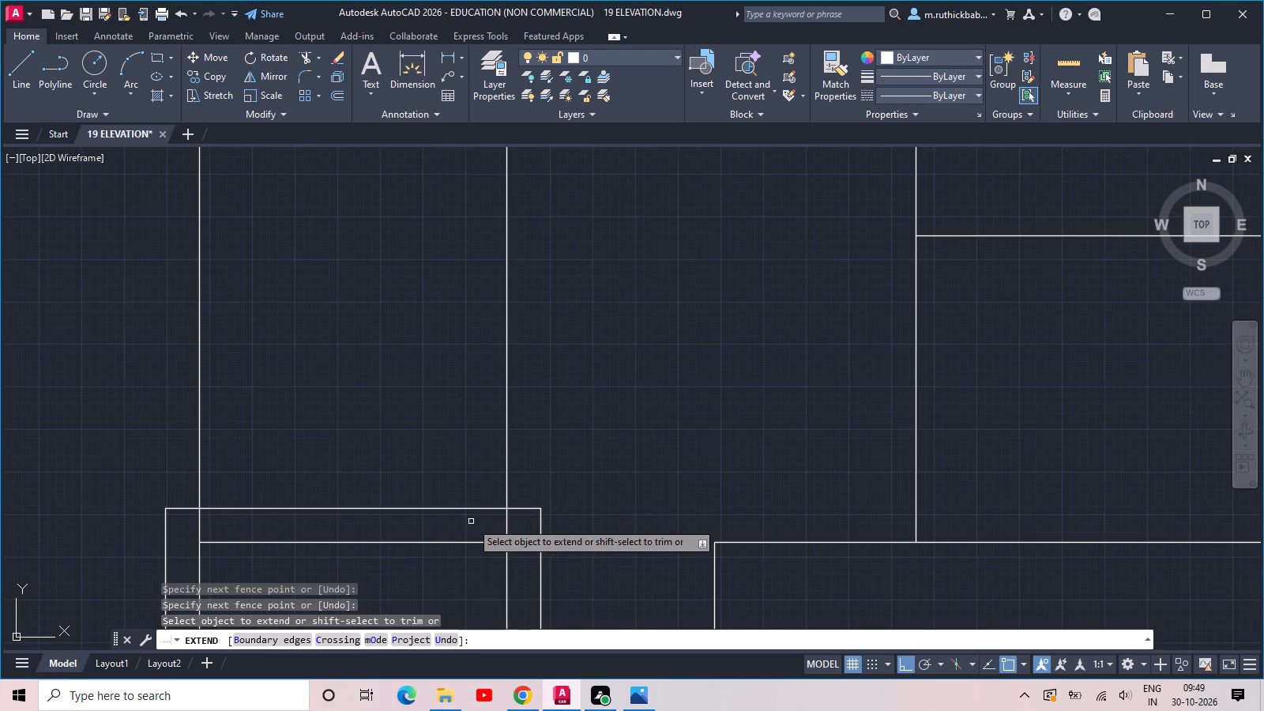
middle_click_drag(480, 521, 541, 440, "shift")
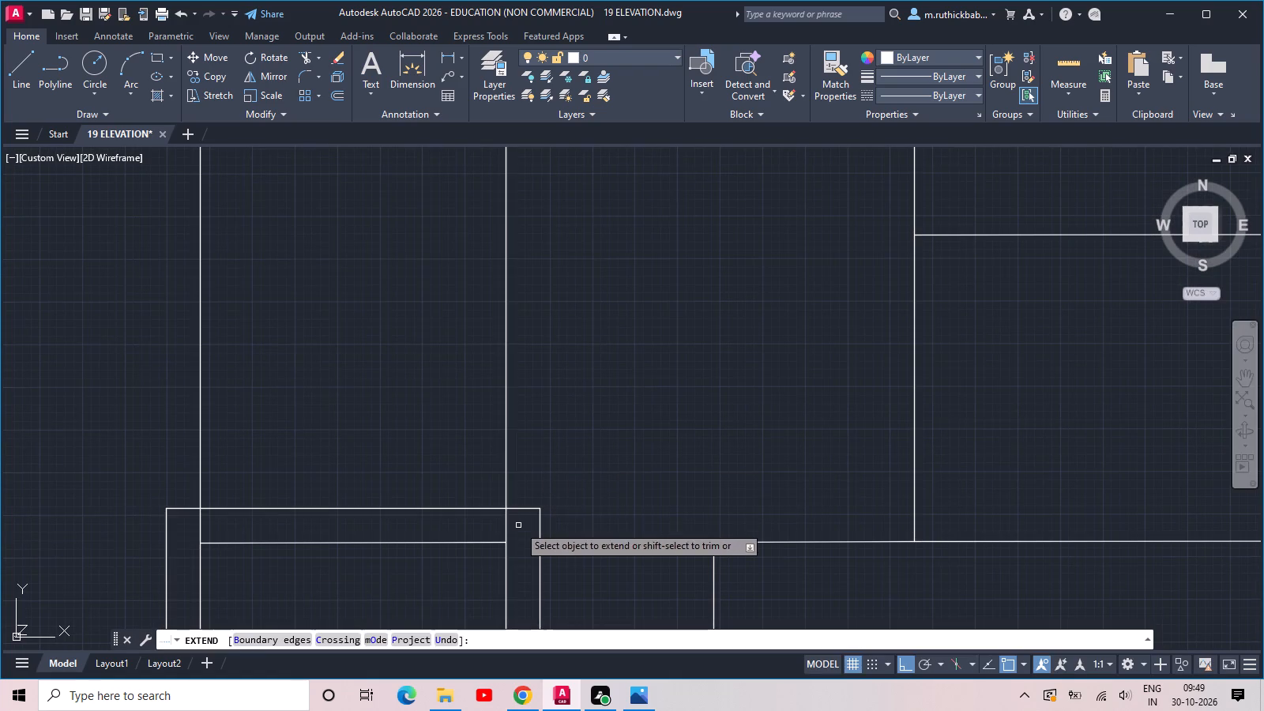
left_click(518, 526)
left_click(186, 532, "shift")
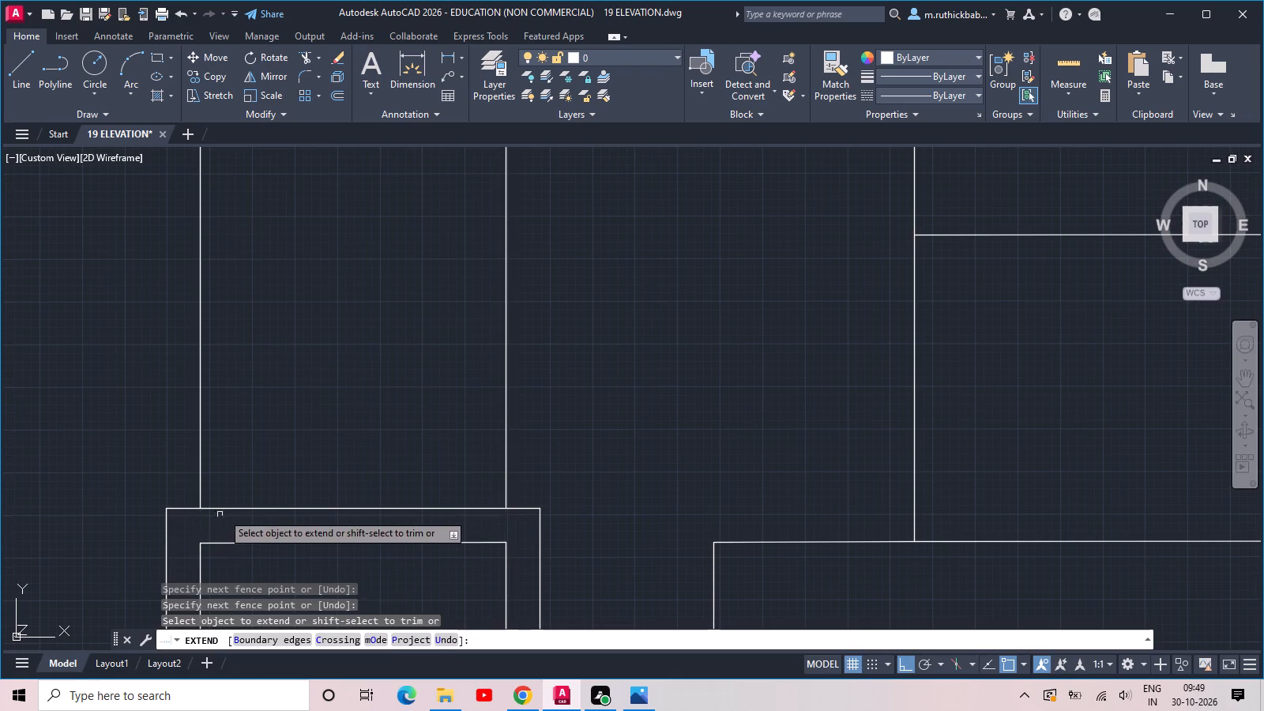
Leave the Extend command and save the drawing.
scroll(251, 495, "down", 2)
middle_click_drag(325, 449, 471, 290)
key("Escape")
scroll(457, 298, "down", 2)
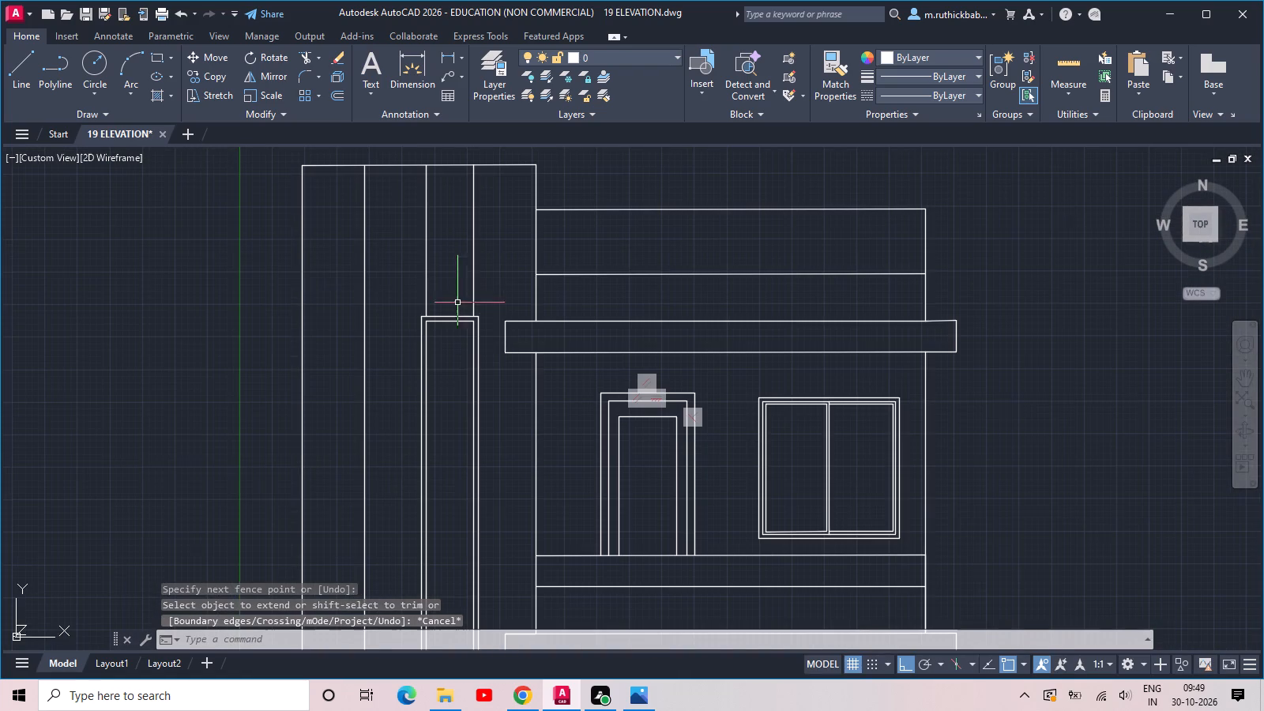
key("ctrl+s")
key("ctrl+s")
Copy the middle storey's door and window down to the ground floor, behind the gate.
scroll(491, 360, "down", 2, "ctrl")
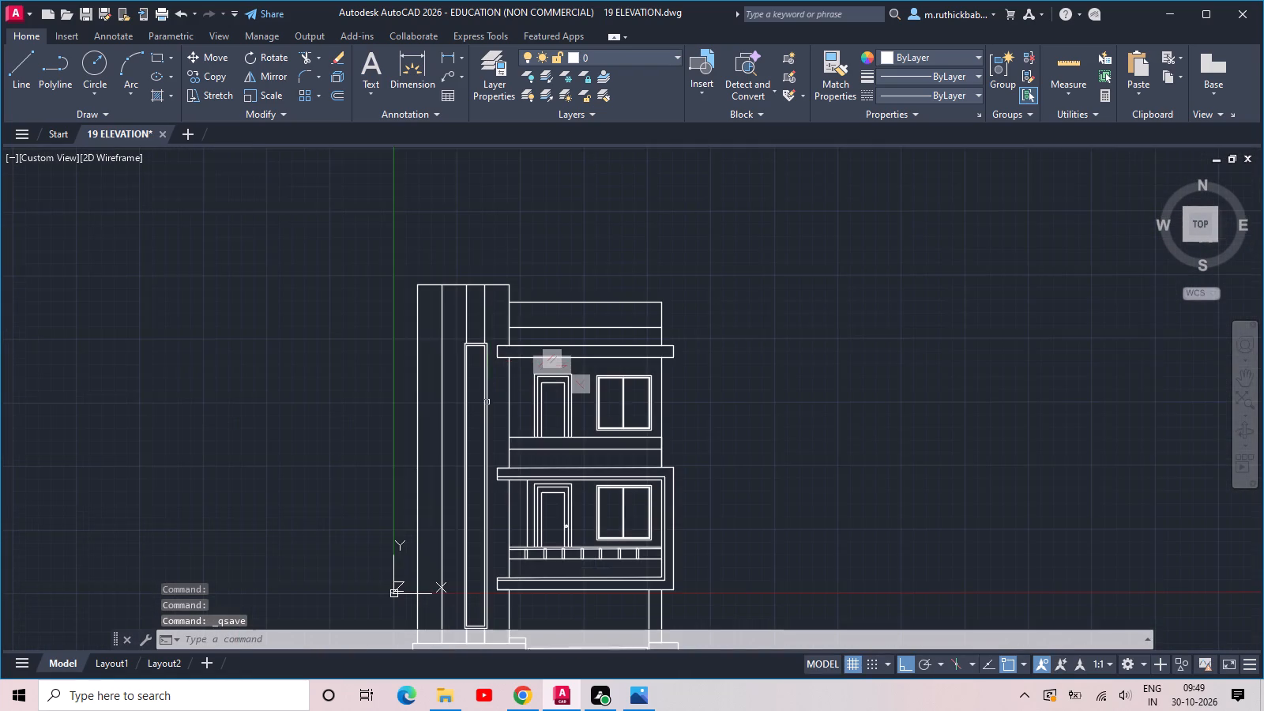
middle_click_drag(480, 433, 488, 288)
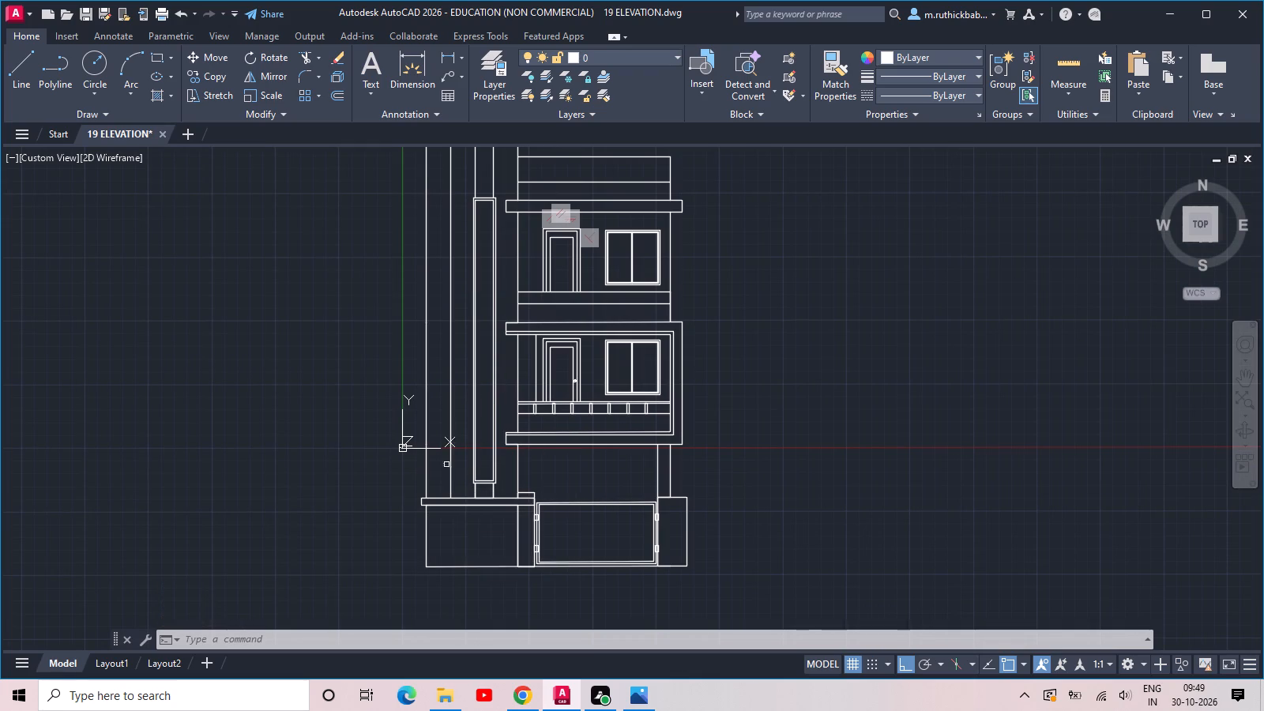
scroll(569, 370, "down", 1)
scroll(572, 379, "up", 1)
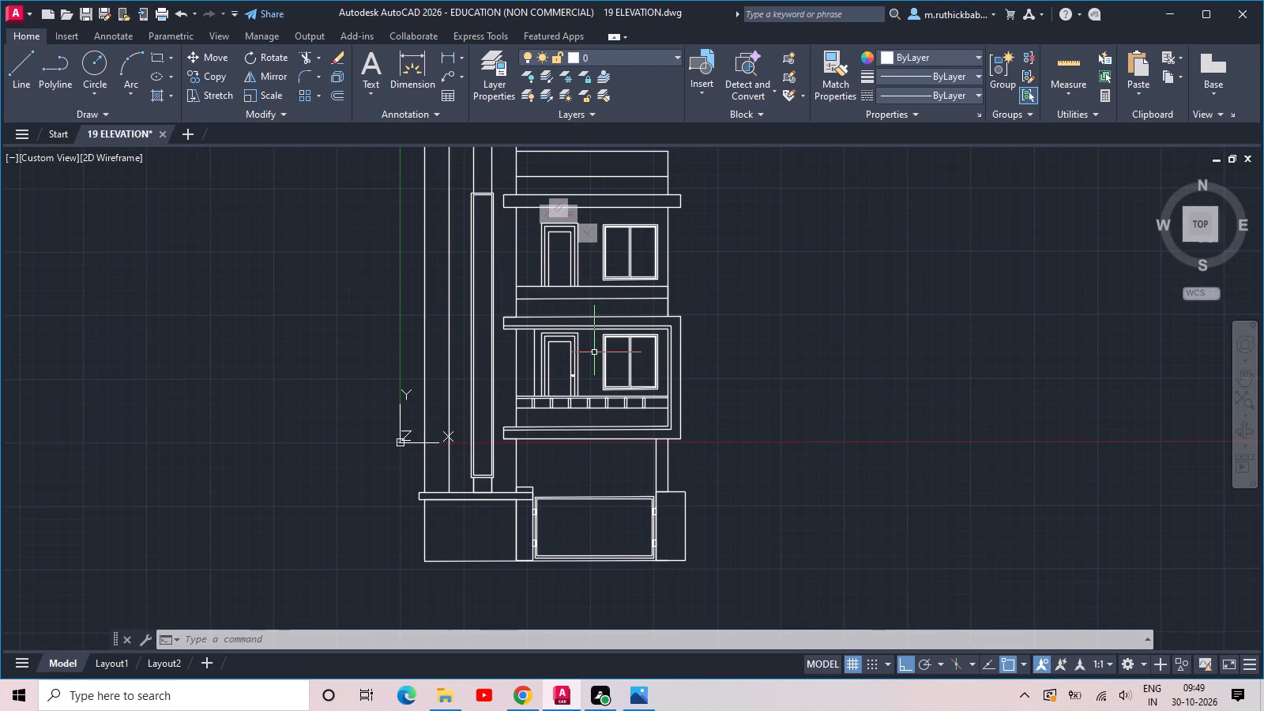
scroll(594, 352, "up", 2)
left_click_drag(588, 363, 574, 369)
left_click(510, 339)
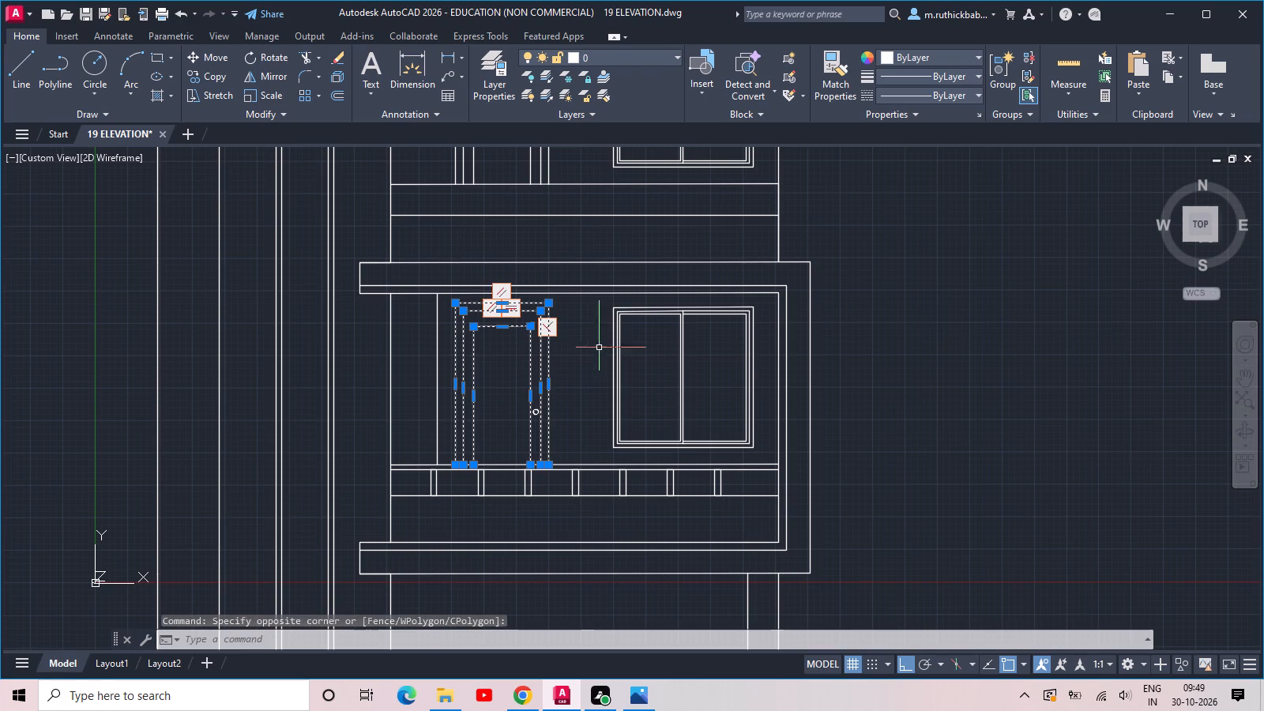
left_click(704, 387)
left_click(630, 364)
key("c")
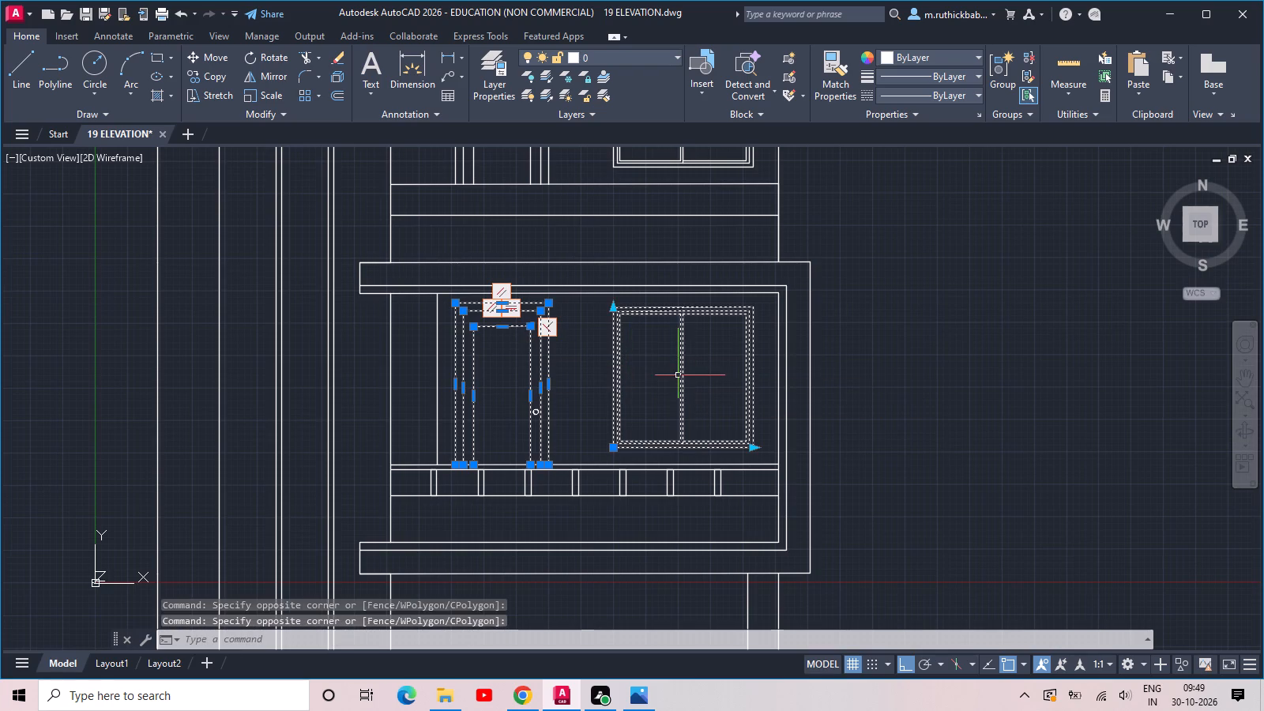
type("O")
key("space")
scroll(711, 351, "down", 1)
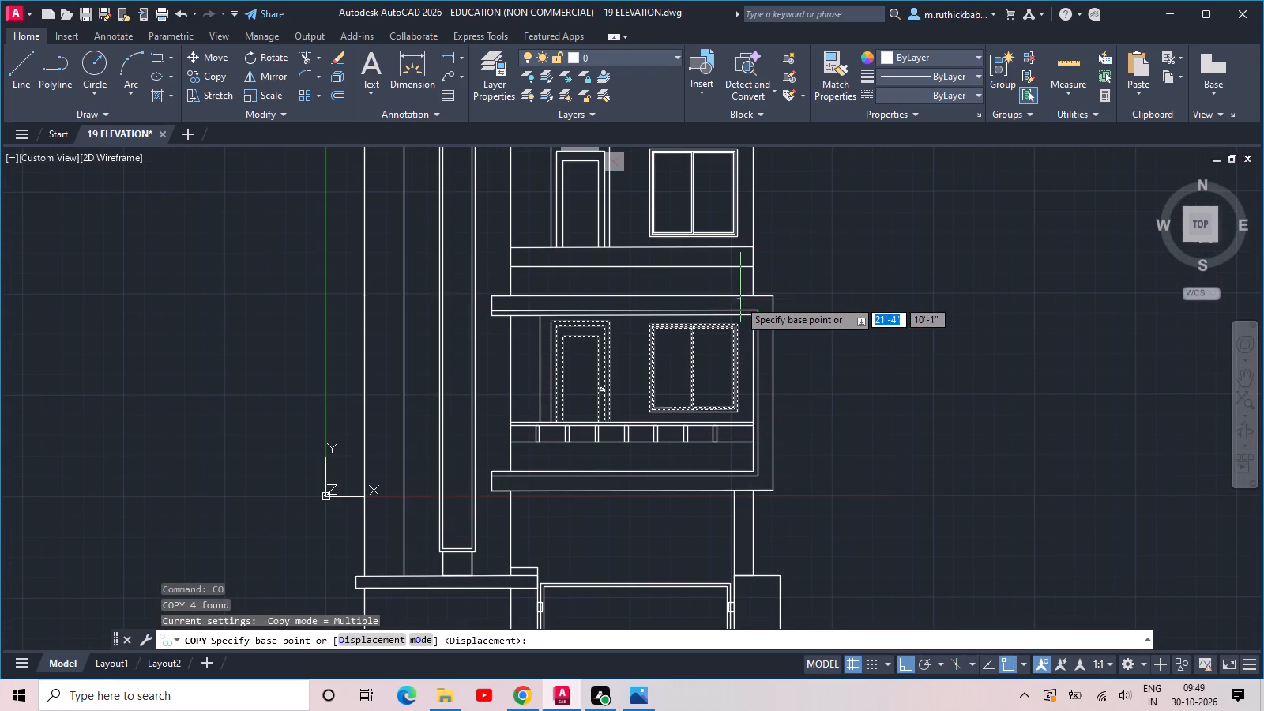
left_click(754, 468)
scroll(753, 478, "down", 2)
middle_click_drag(753, 520, 750, 450)
scroll(760, 499, "up", 2)
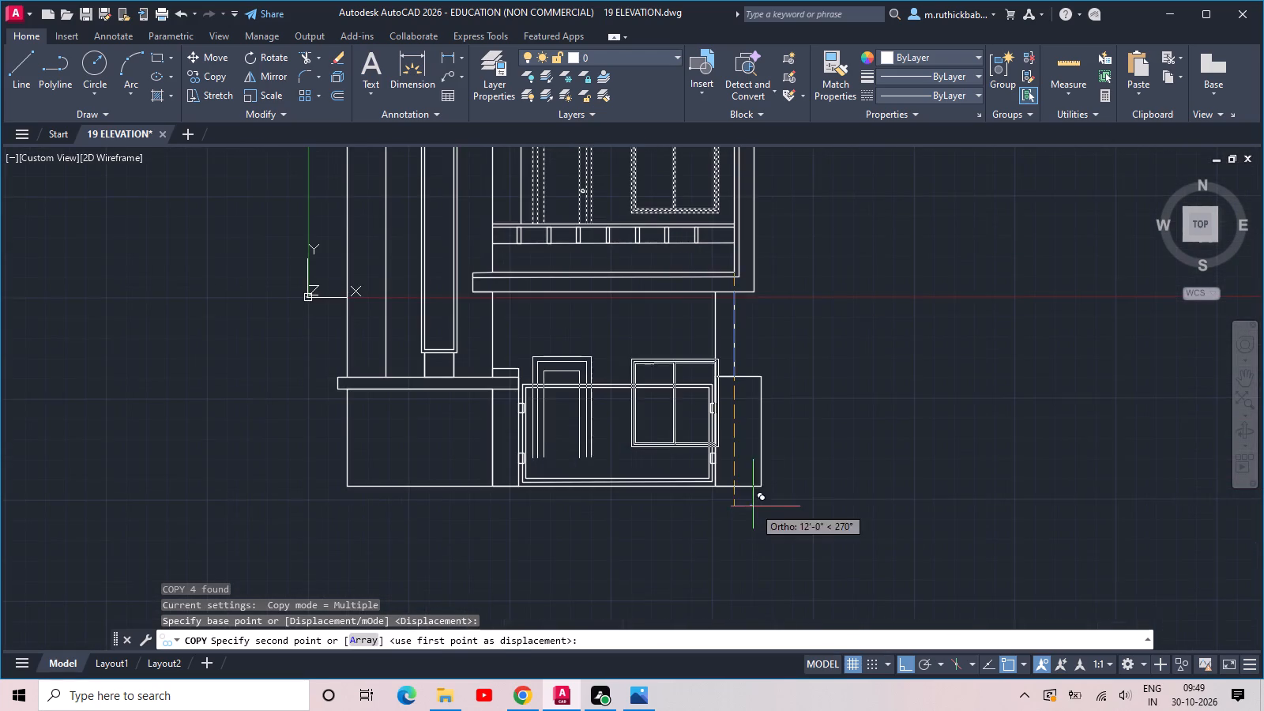
scroll(723, 483, "up", 1)
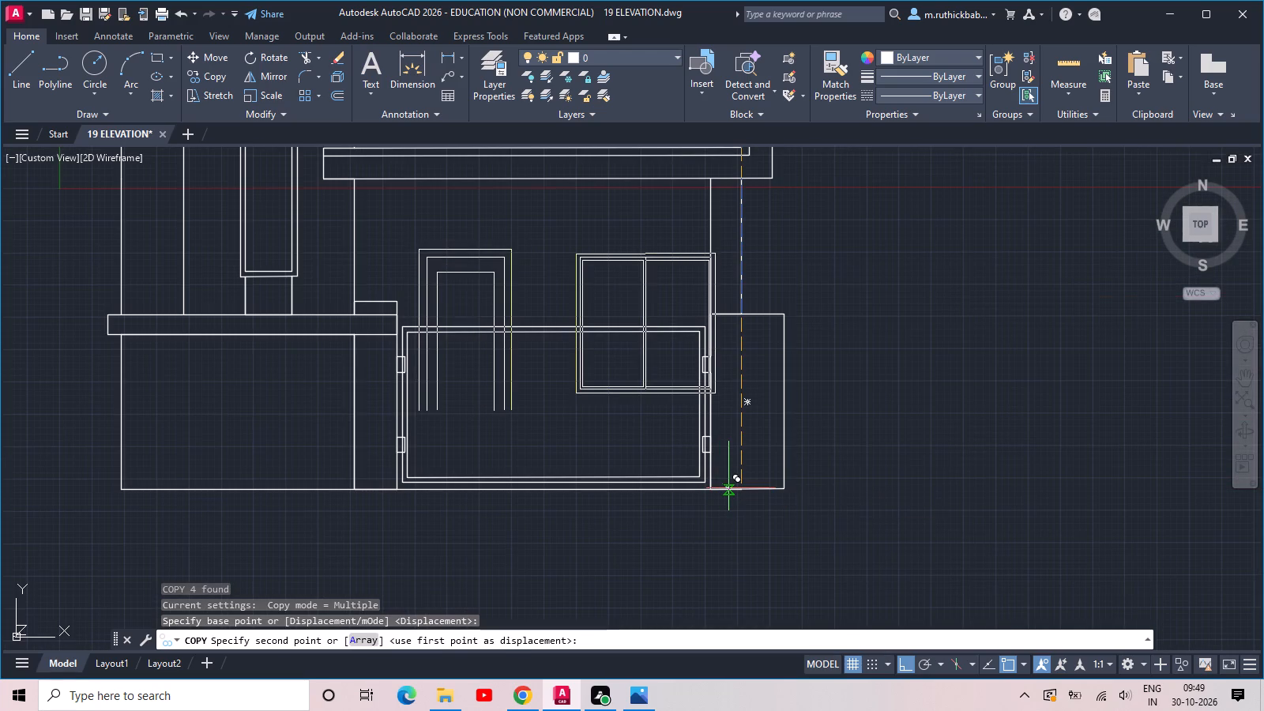
left_click(687, 490)
key("Escape")
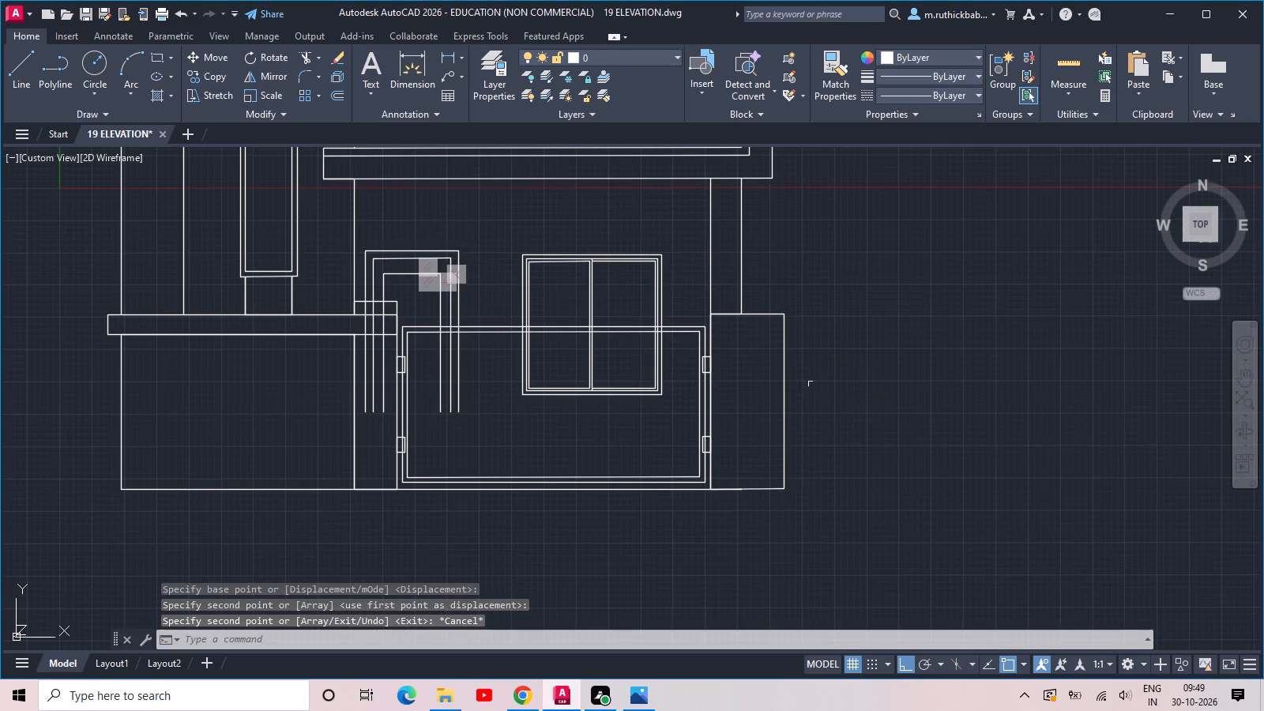
Trim the copied door's left lines inside the gate pillar's cap and its right lines between the gate's two top lines.
middle_click_drag(423, 371, 644, 393)
scroll(648, 392, "up", 1)
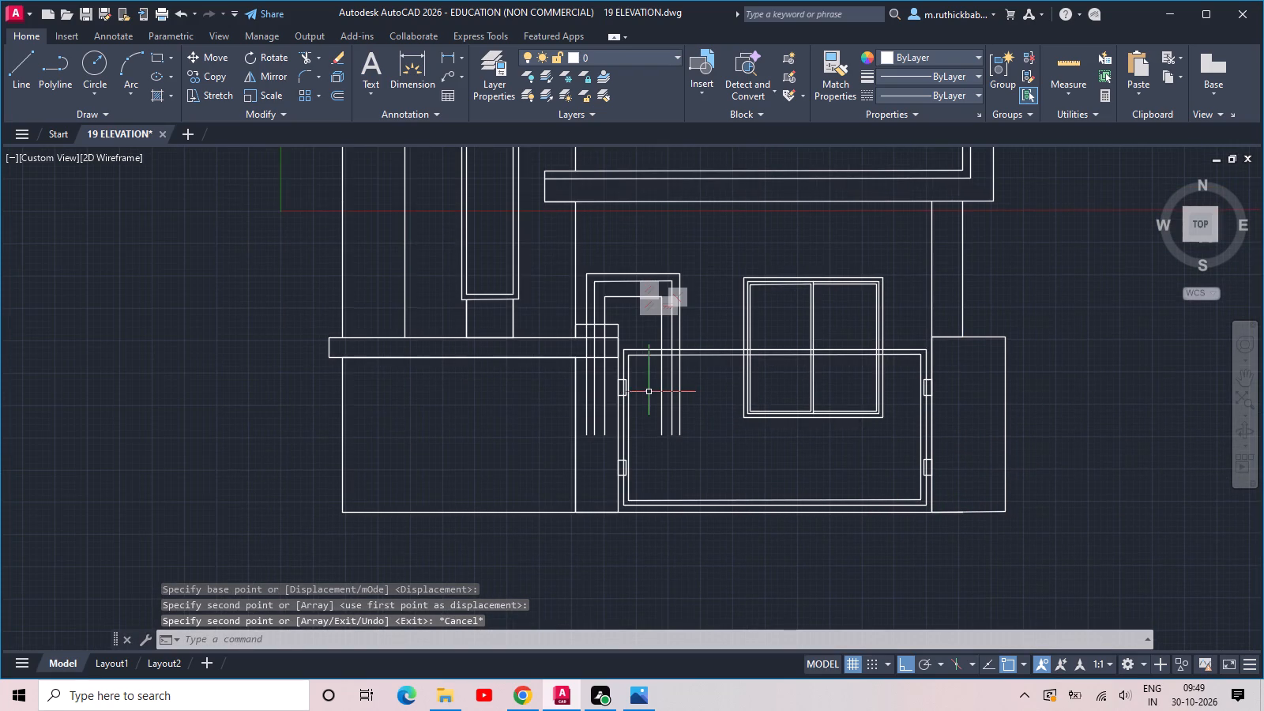
middle_click_drag(605, 303, 626, 299)
scroll(608, 292, "up", 1)
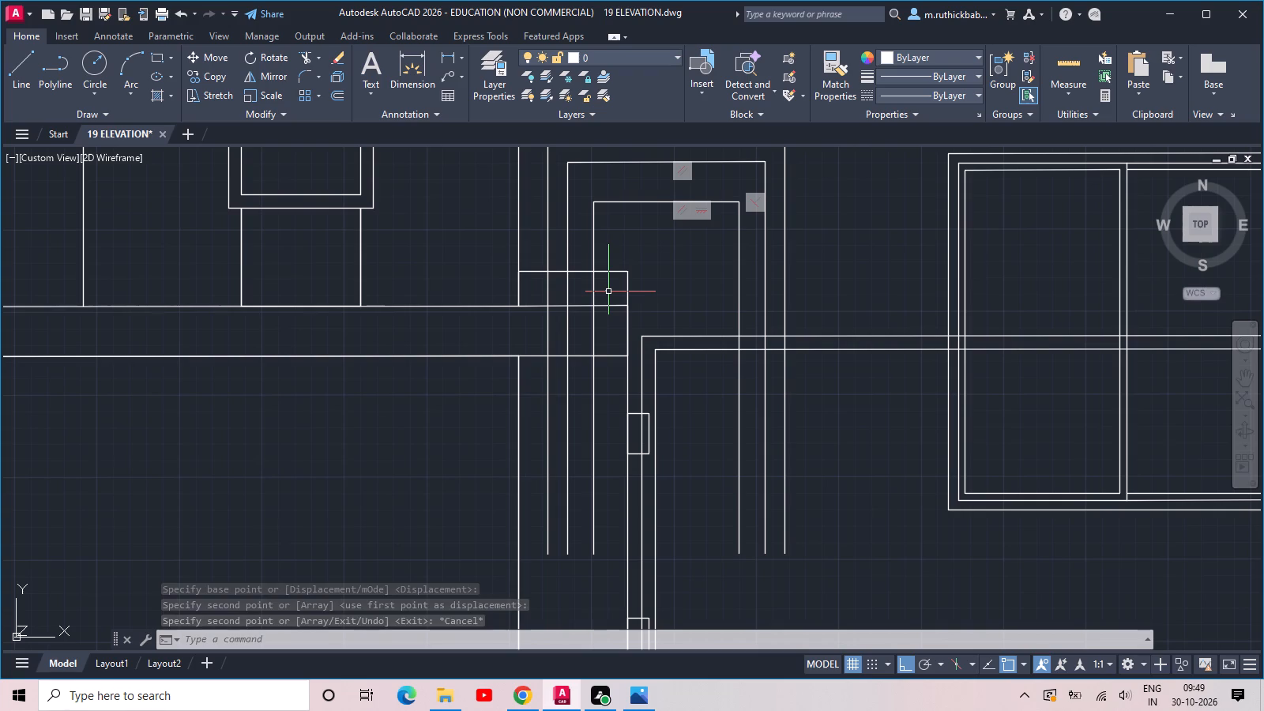
type("TR")
key("space")
key("space")
left_click(608, 292)
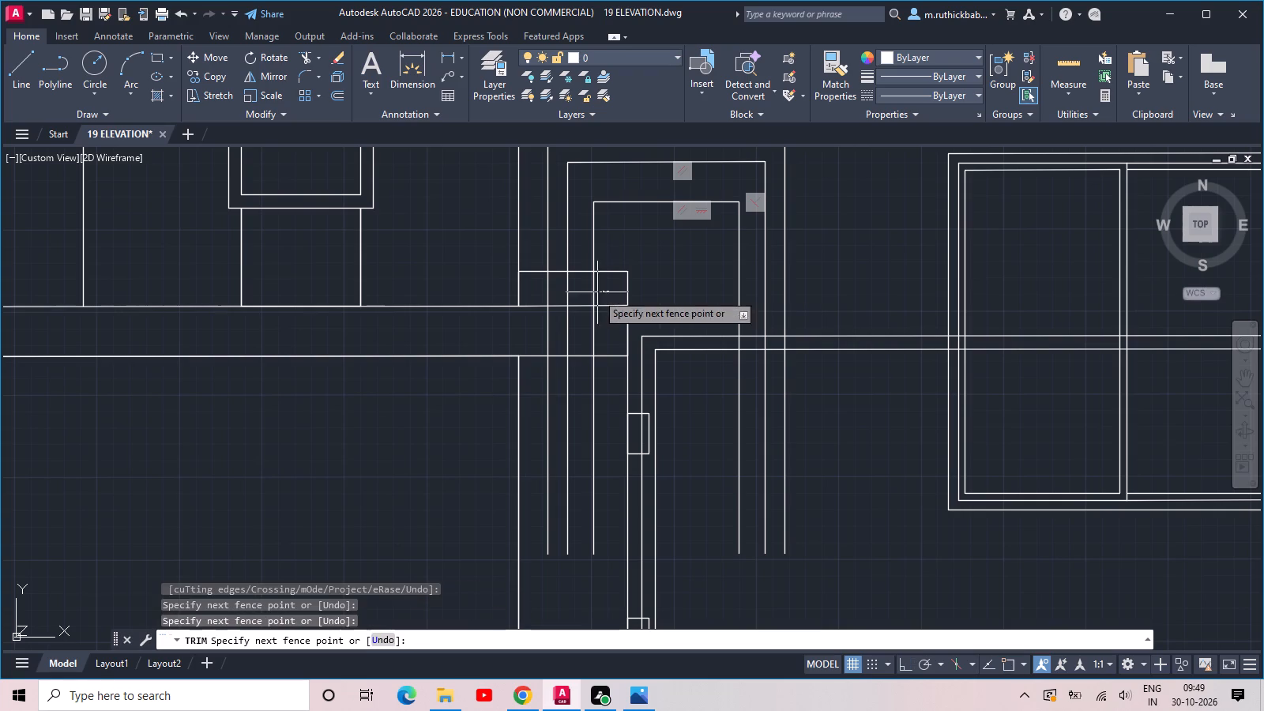
left_click(536, 292)
left_click_drag(724, 344, 739, 348)
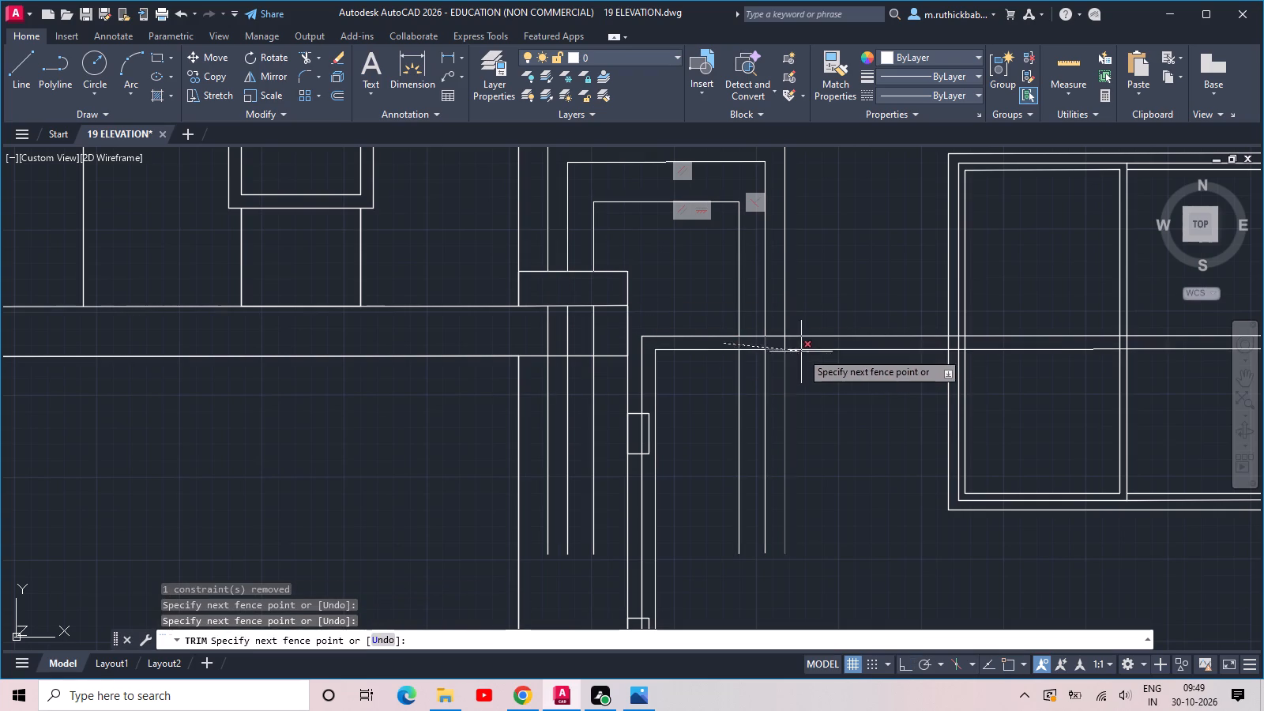
left_click(808, 349)
key("Escape")
Delete the leftover door line segments below the pillar cap and below the gate's top edge.
left_click_drag(845, 428, 788, 423)
left_click(698, 382)
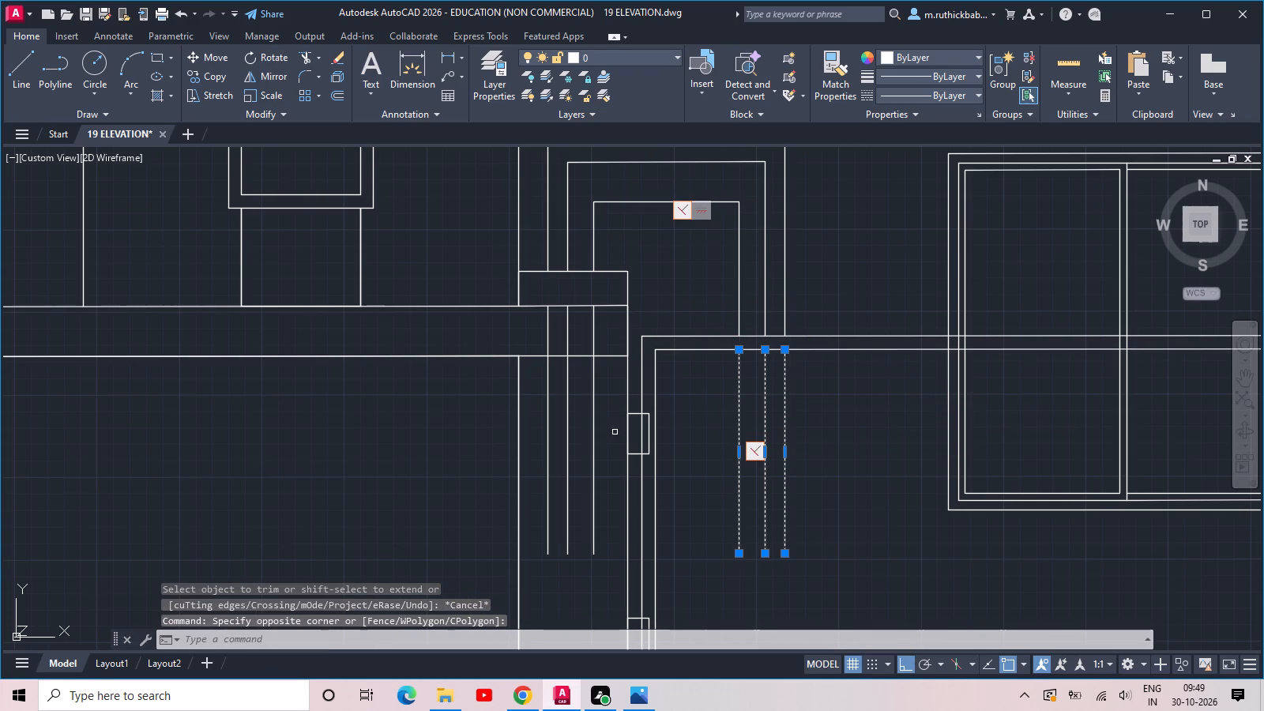
left_click(608, 431)
left_click(536, 389)
key("Delete")
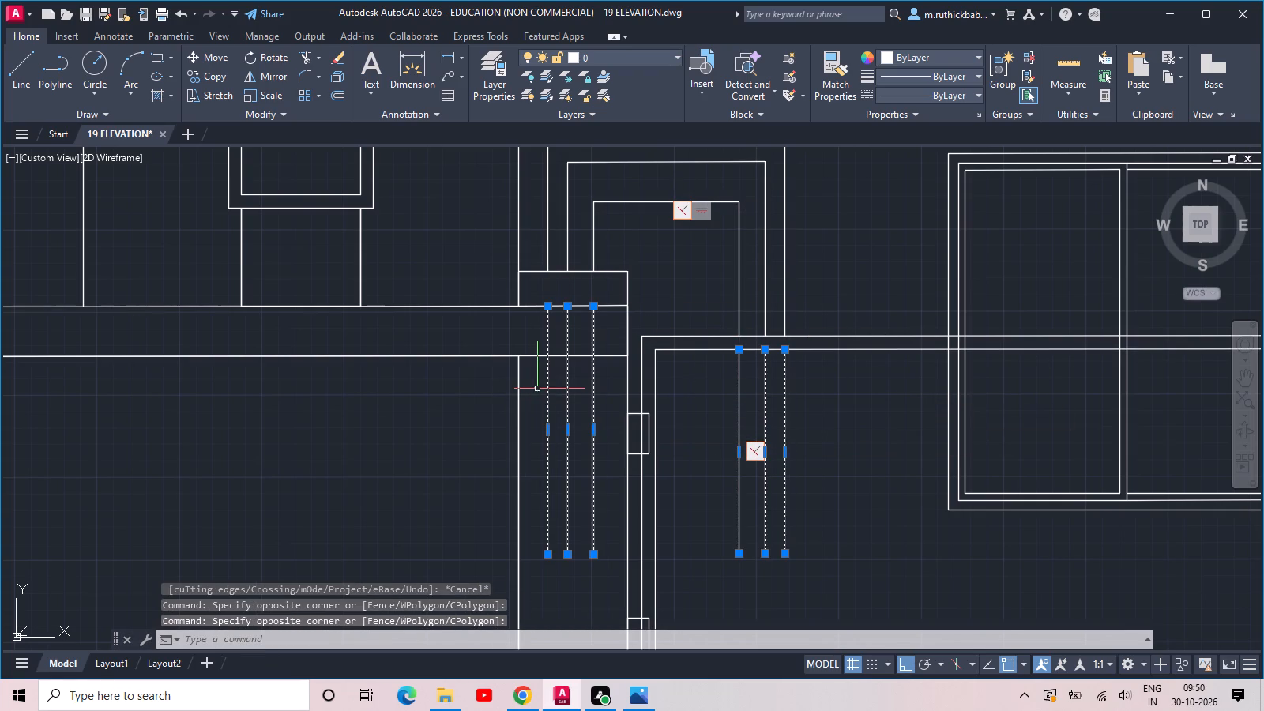
key("Delete")
Examine the overall elevation and the top storey's door and window.
scroll(537, 389, "down", 2)
middle_click(598, 386)
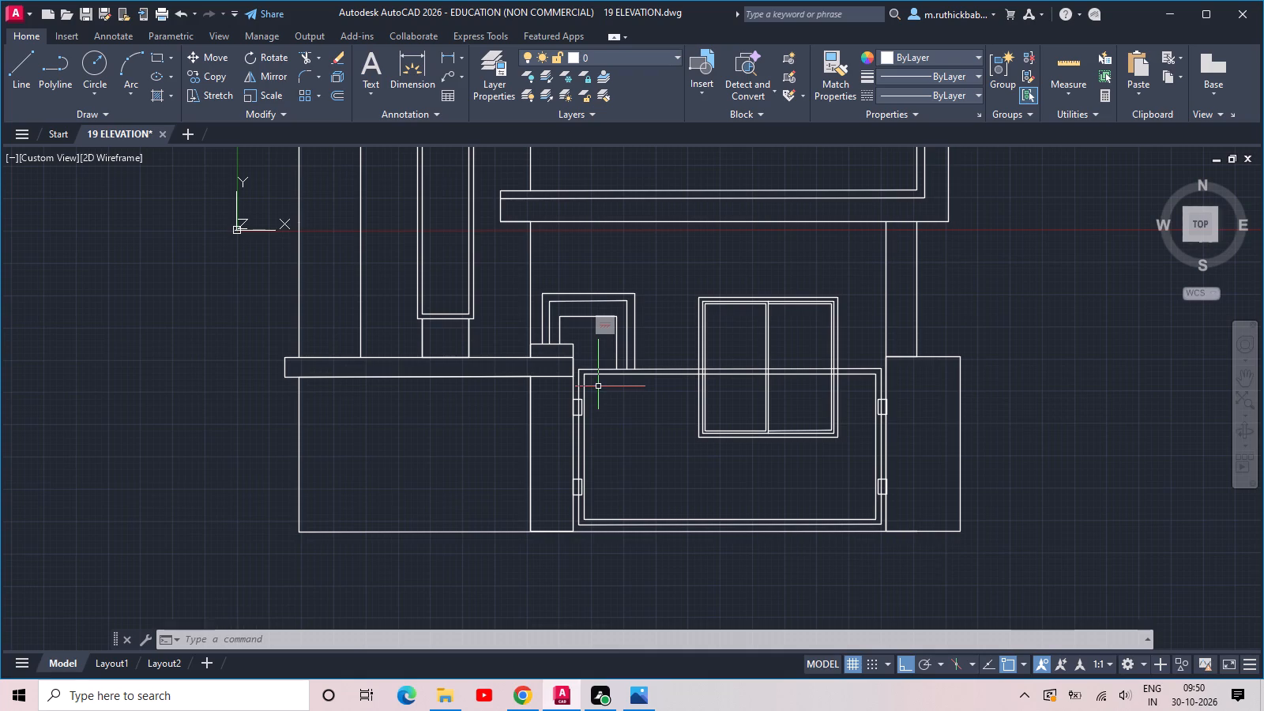
scroll(598, 386, "down", 1)
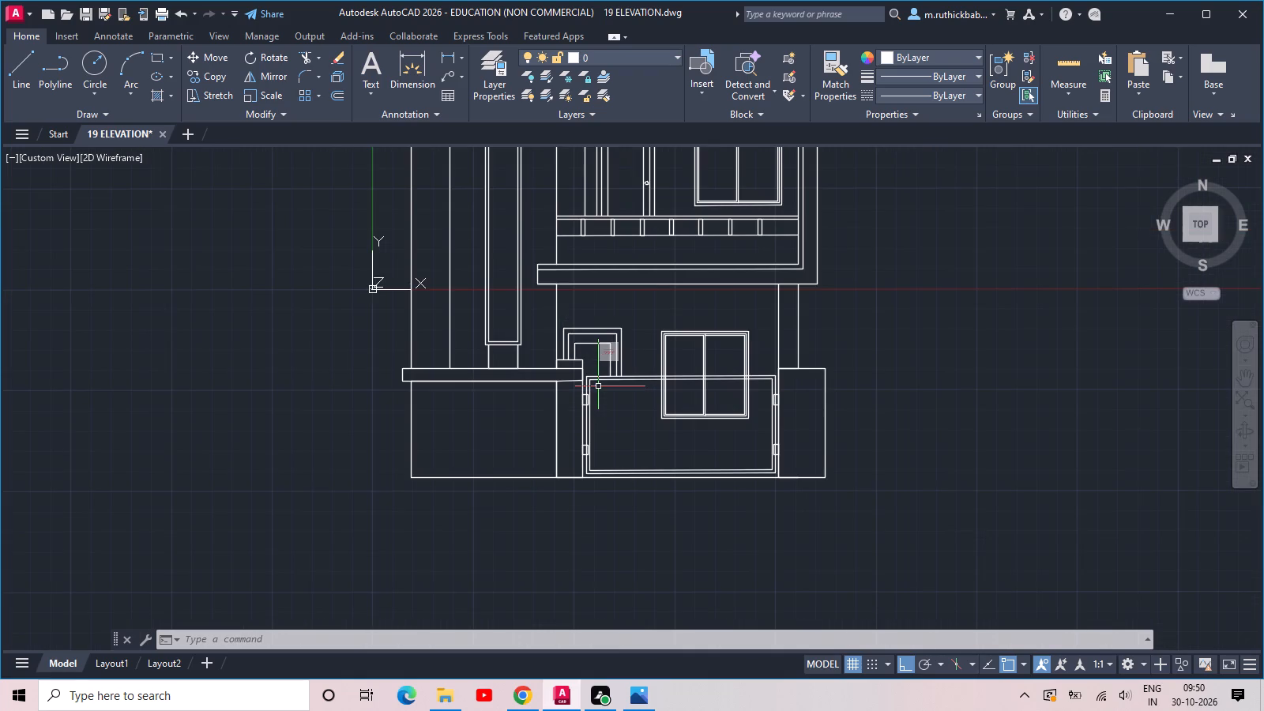
middle_click_drag(598, 386, 604, 521)
scroll(604, 461, "down", 1)
middle_click_drag(604, 359, 604, 388)
scroll(604, 359, "down", 1)
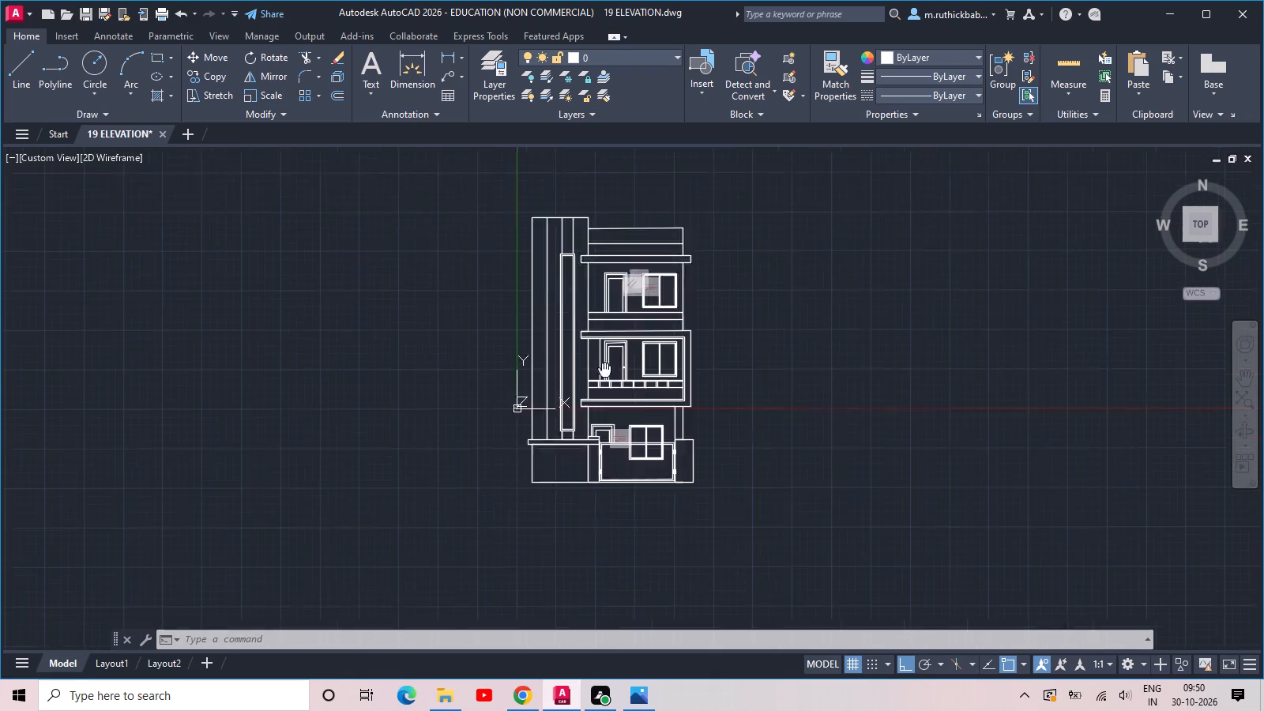
middle_click_drag(604, 388, 604, 431)
scroll(624, 369, "up", 3)
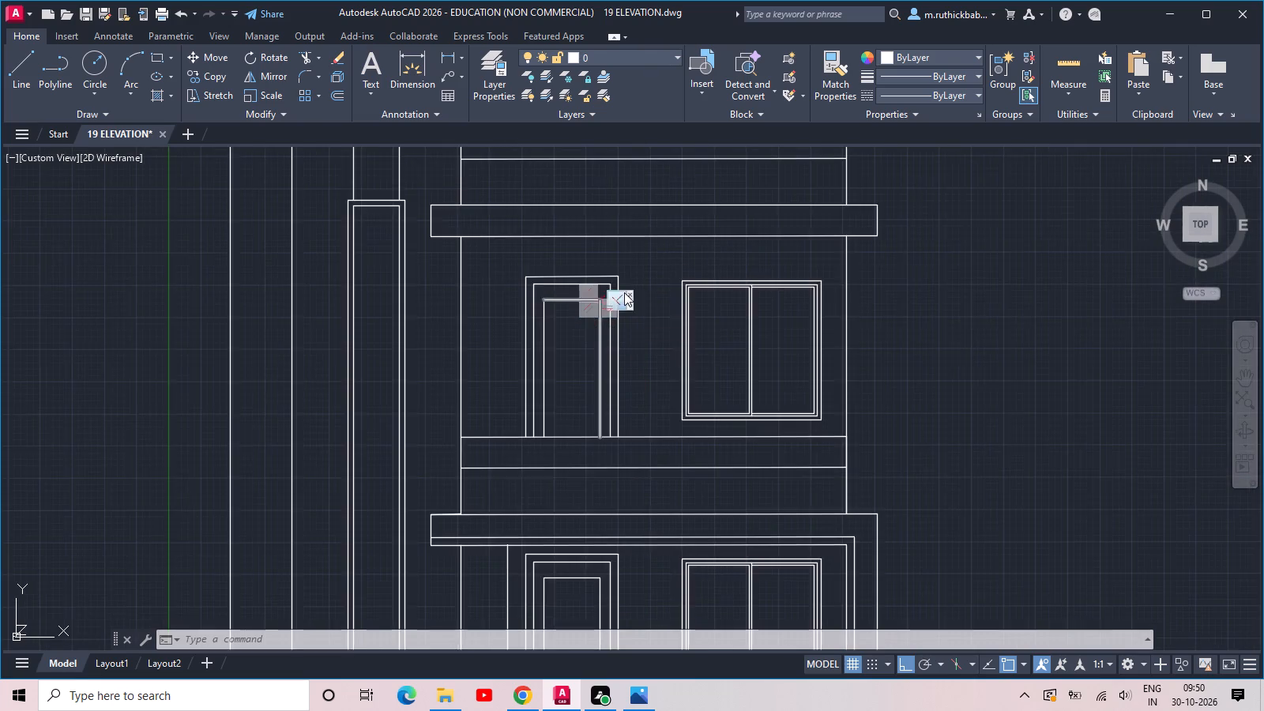
scroll(624, 292, "up", 3)
left_click(542, 314)
scroll(582, 295, "down", 2)
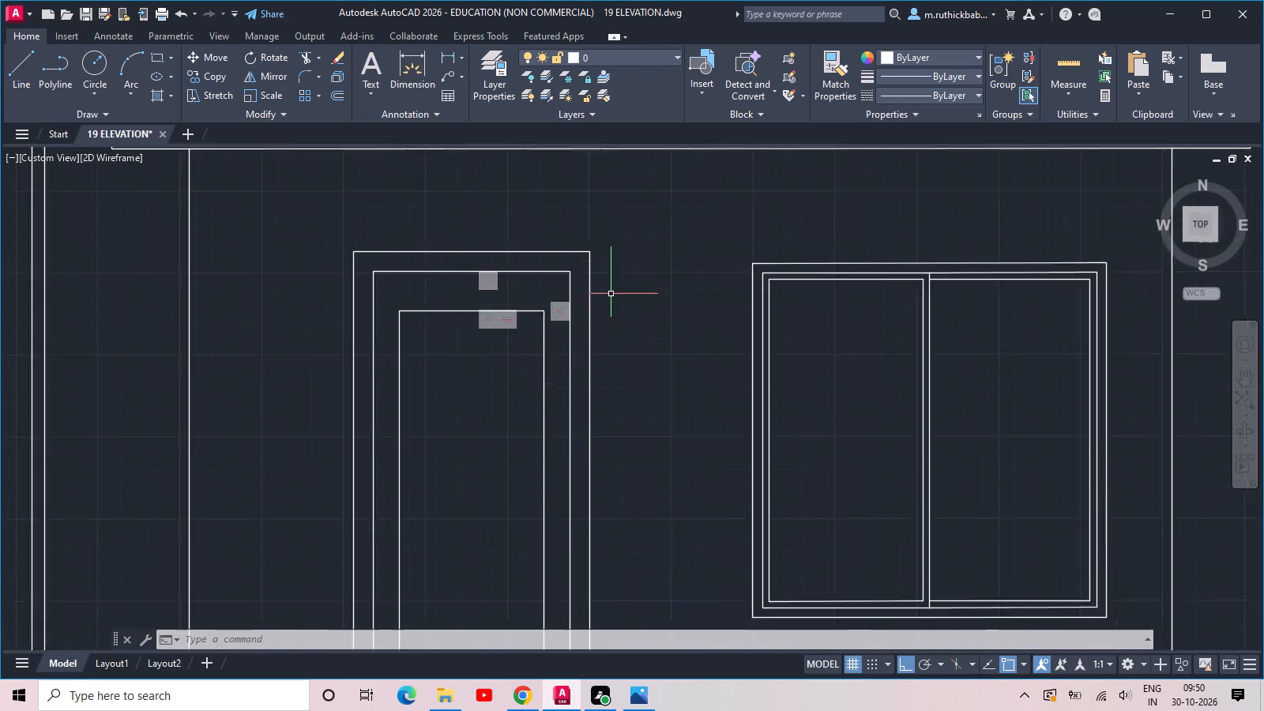
scroll(614, 294, "down", 3)
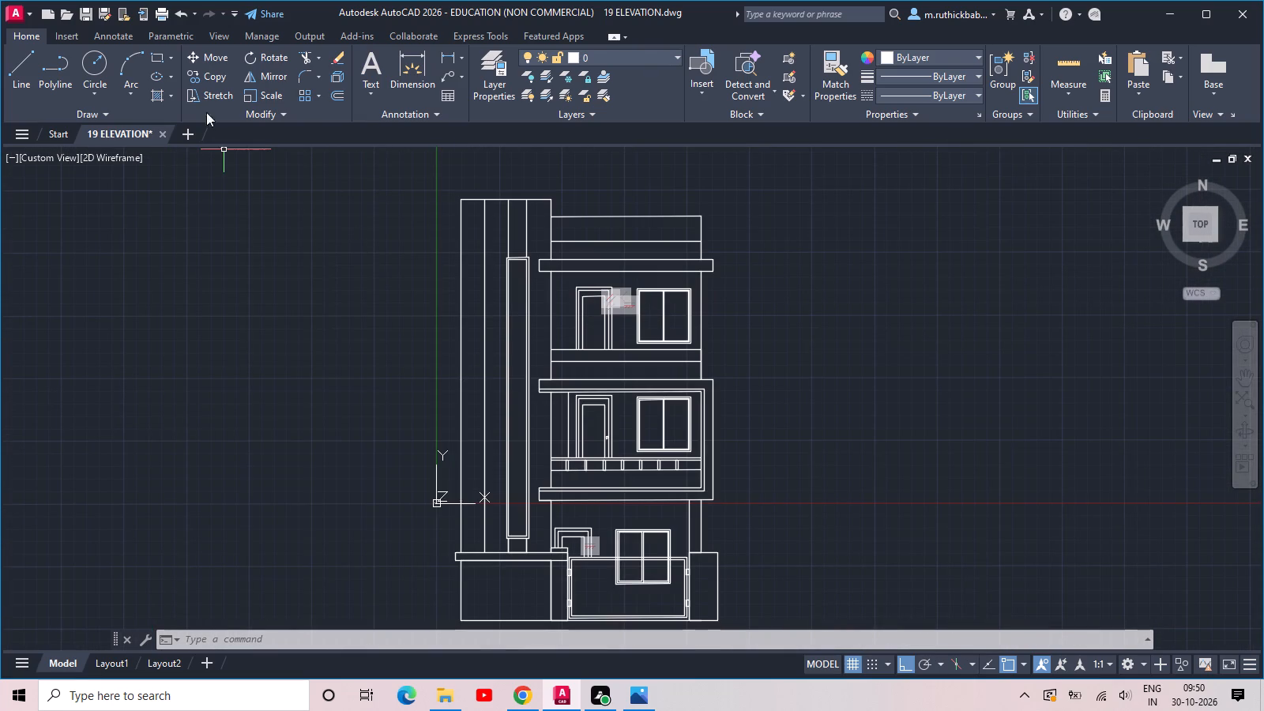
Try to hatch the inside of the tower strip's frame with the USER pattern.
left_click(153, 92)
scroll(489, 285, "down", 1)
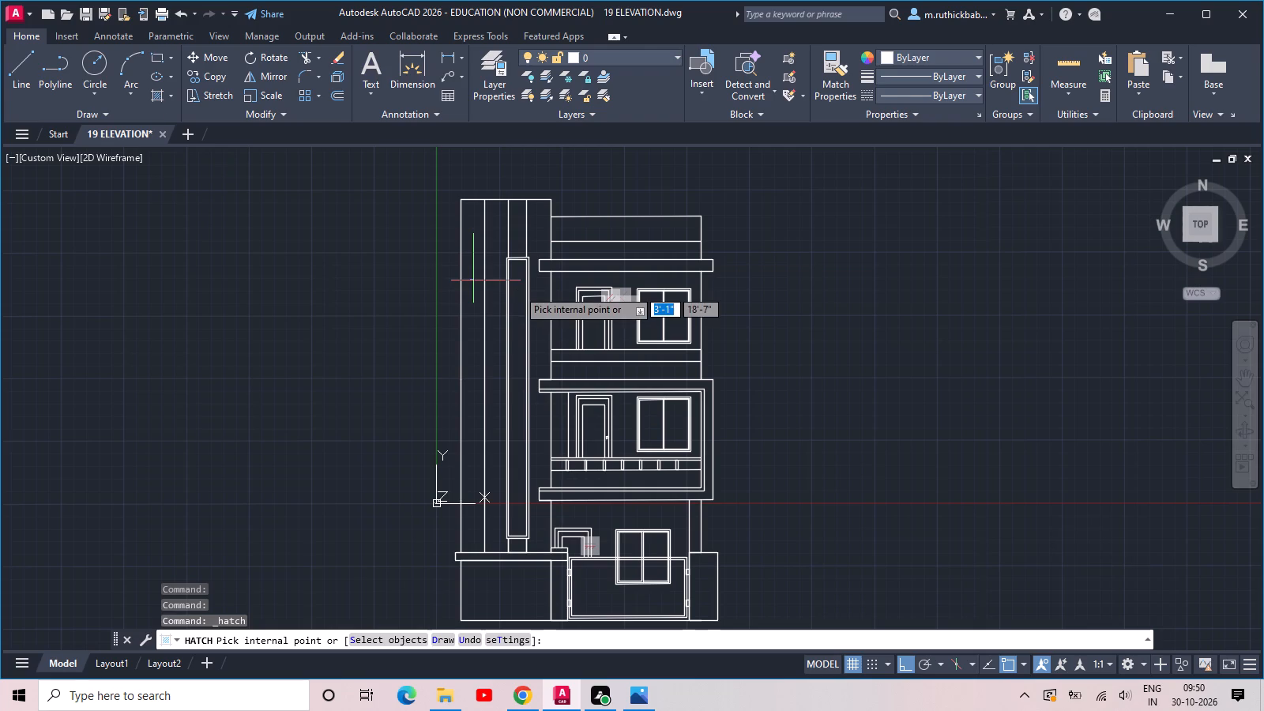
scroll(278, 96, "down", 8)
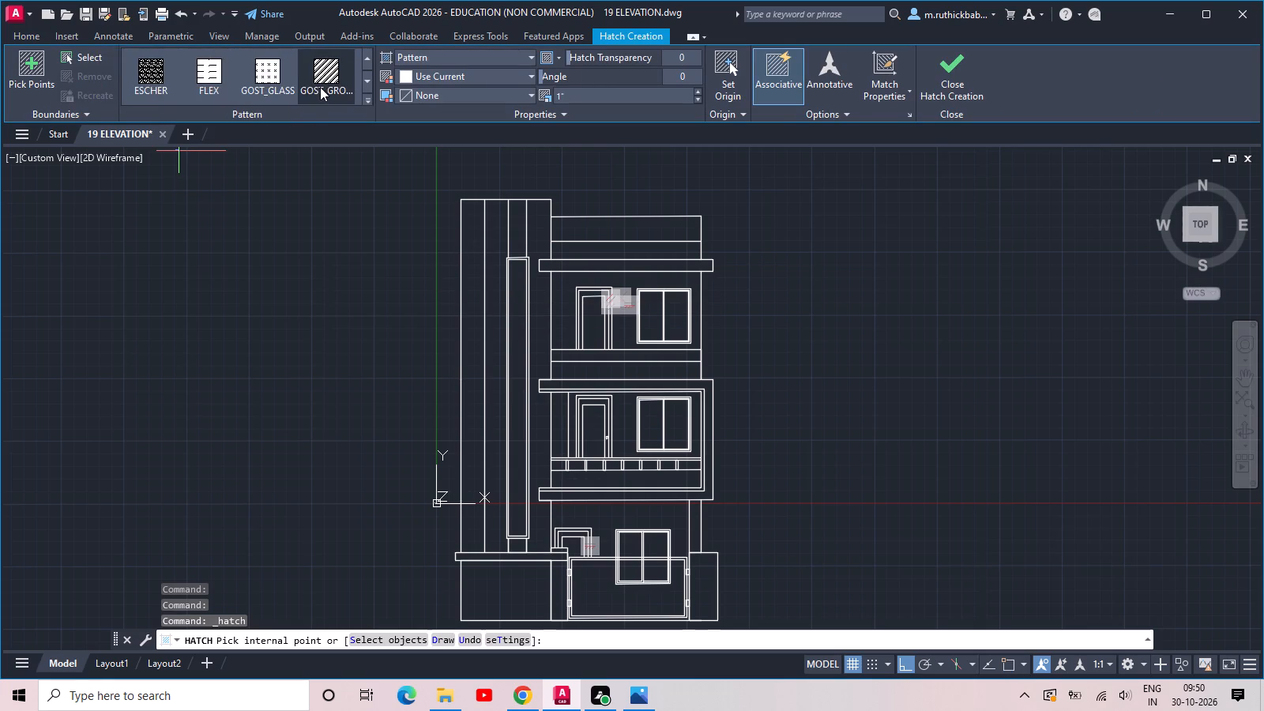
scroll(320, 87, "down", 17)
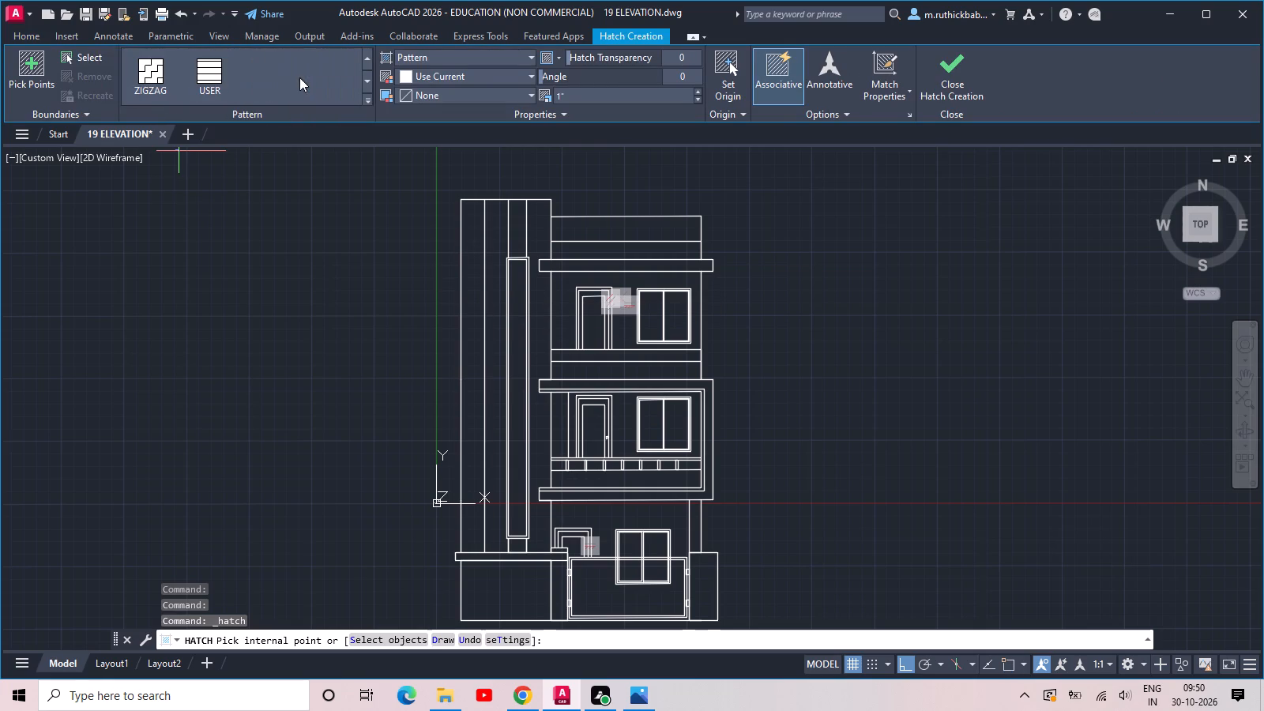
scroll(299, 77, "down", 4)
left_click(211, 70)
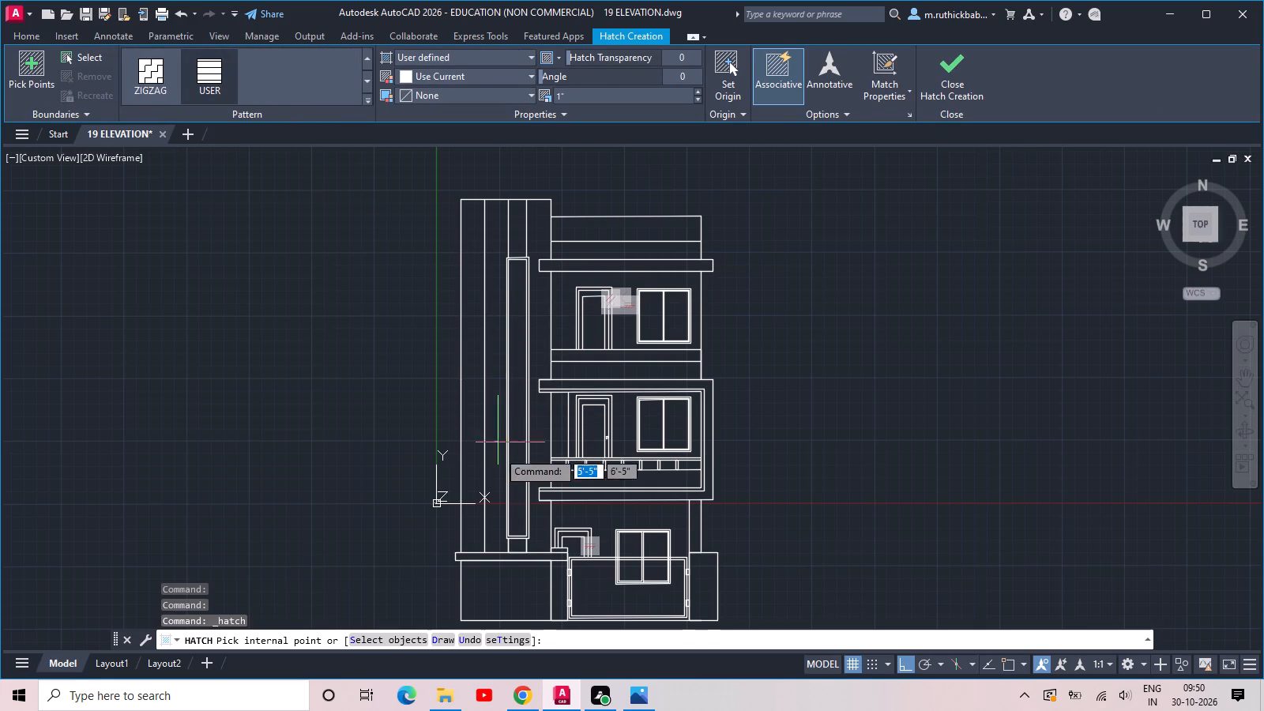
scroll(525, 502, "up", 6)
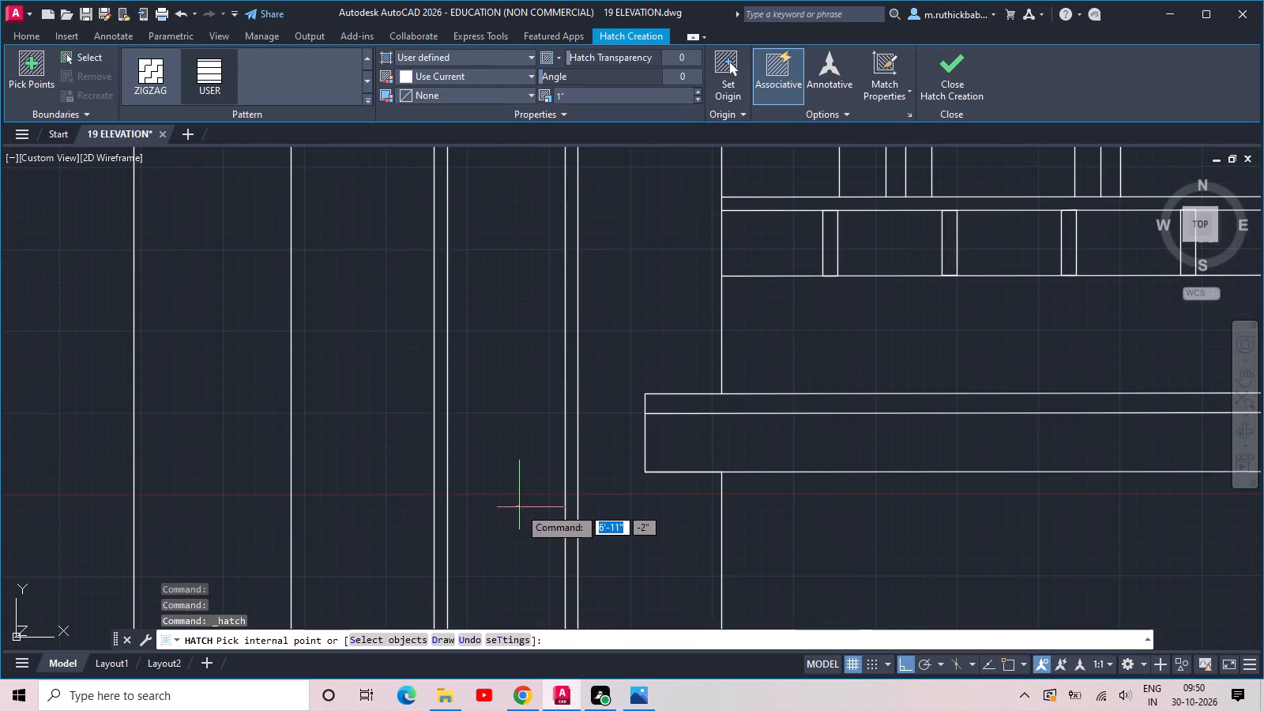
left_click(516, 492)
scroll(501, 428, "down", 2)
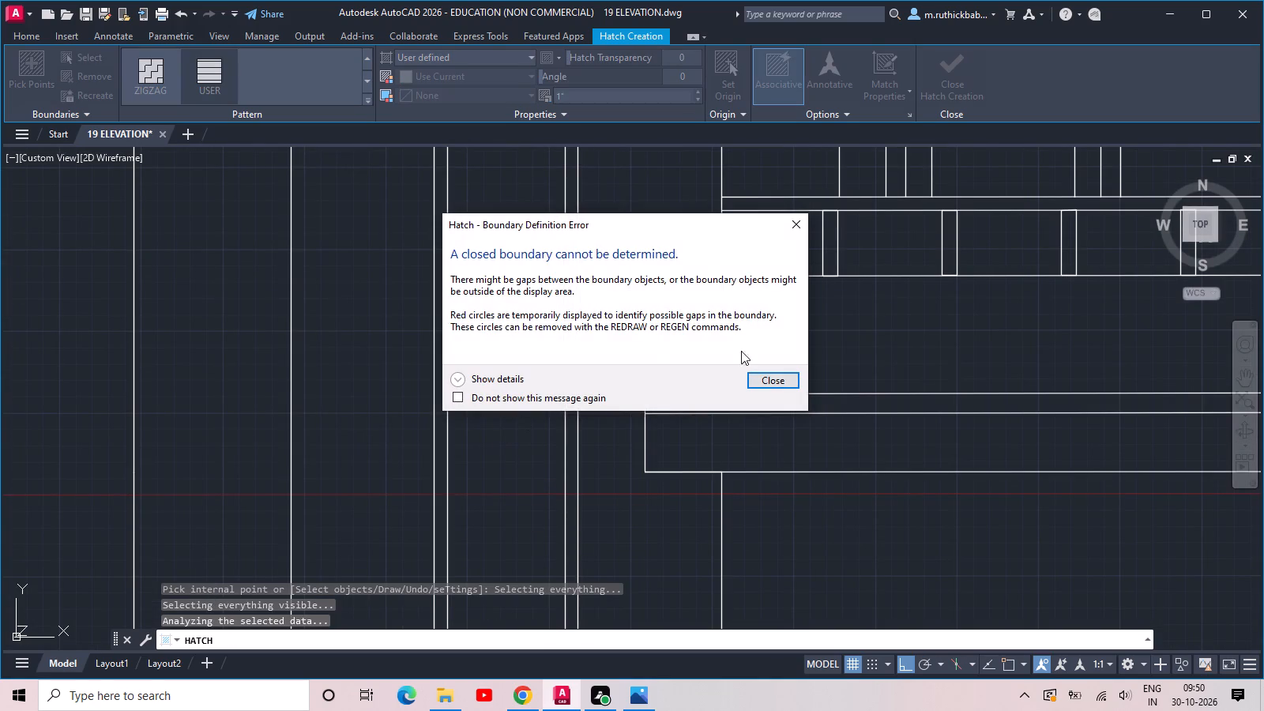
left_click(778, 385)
Examine the bottom corner of the strip's frame for a boundary gap, and leave the Hatch command.
scroll(653, 354, "down", 4)
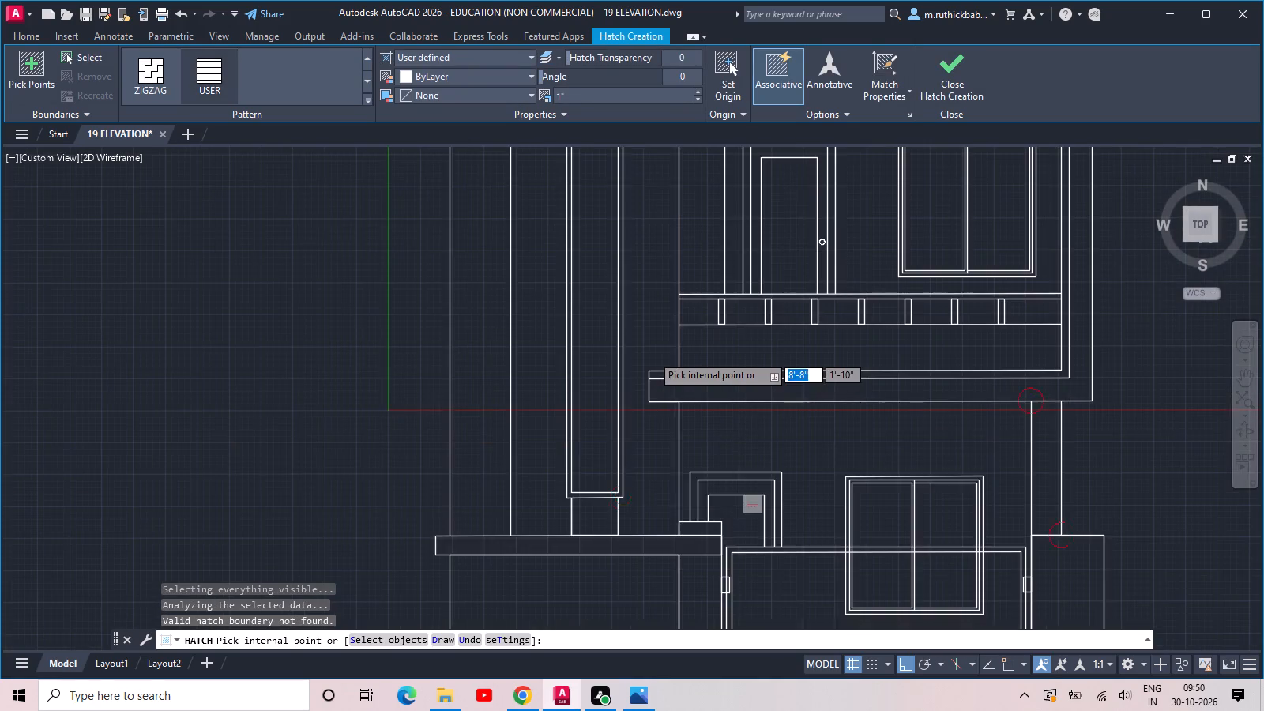
scroll(617, 477, "up", 8)
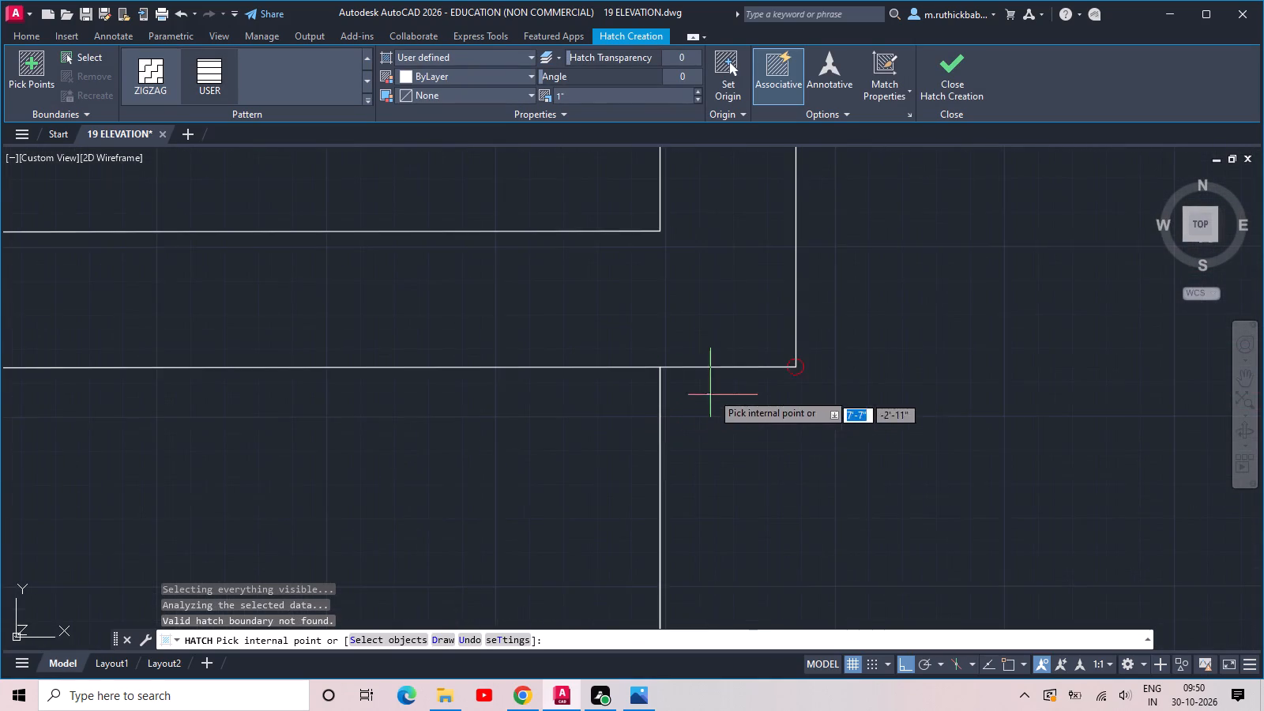
scroll(722, 378, "up", 1)
middle_click_drag(754, 388, 657, 483)
key("Escape")
key("Escape")
Join the separate lines of the tower strip's outer and inner frames into polylines.
left_click_drag(803, 488, 702, 443)
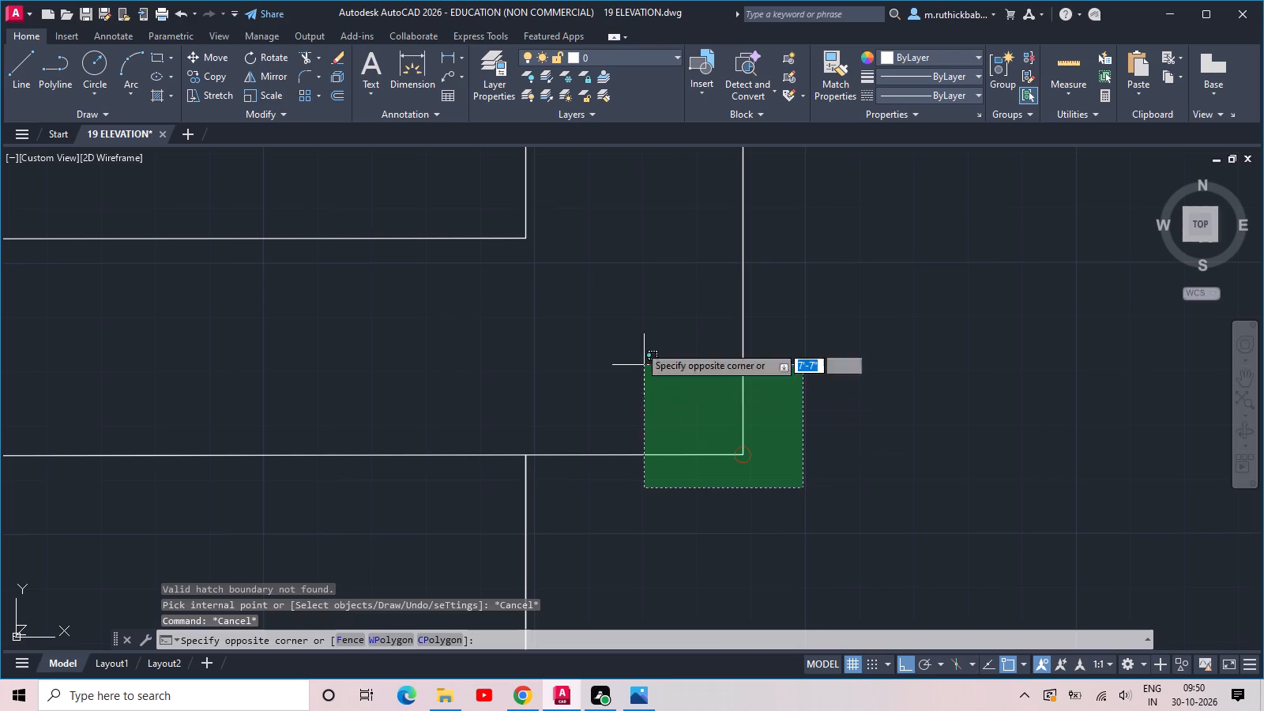
left_click(570, 224)
scroll(570, 225, "down", 2)
middle_click_drag(582, 301, 617, 409)
left_click_drag(616, 372, 601, 363)
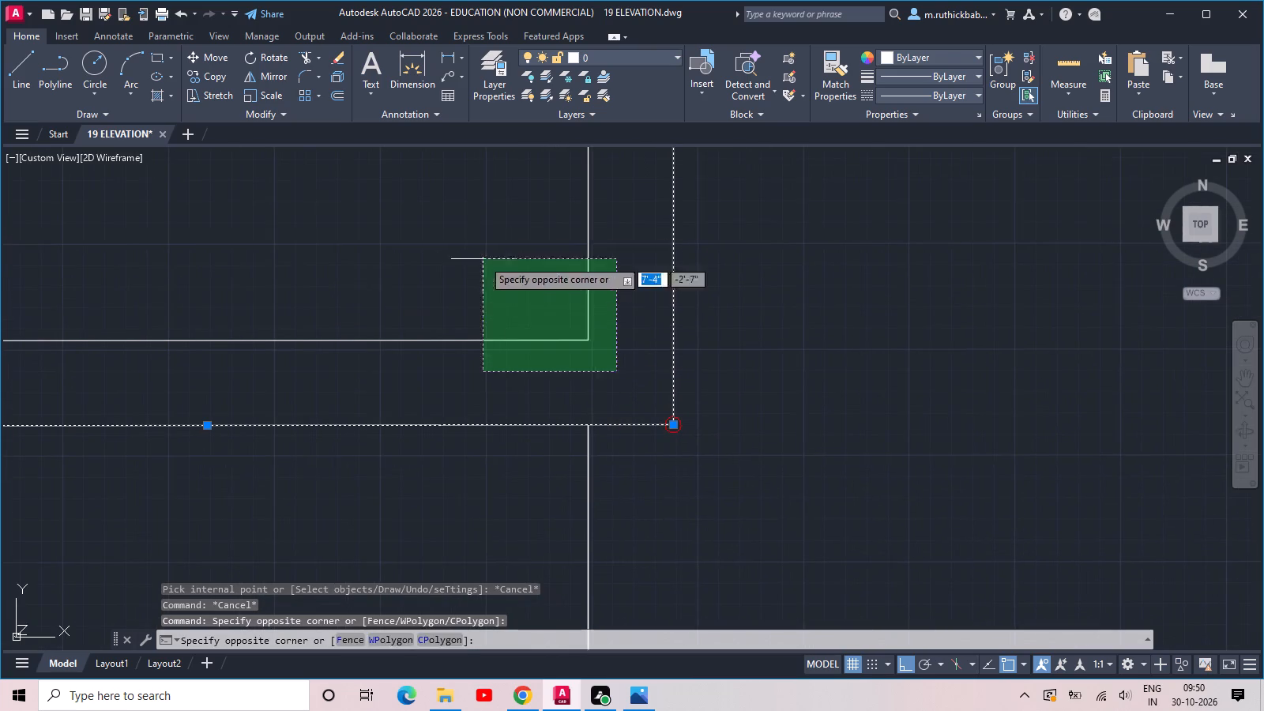
left_click(479, 216)
scroll(474, 231, "down", 5)
middle_click_drag(454, 231, 530, 523)
left_click_drag(517, 410, 488, 383)
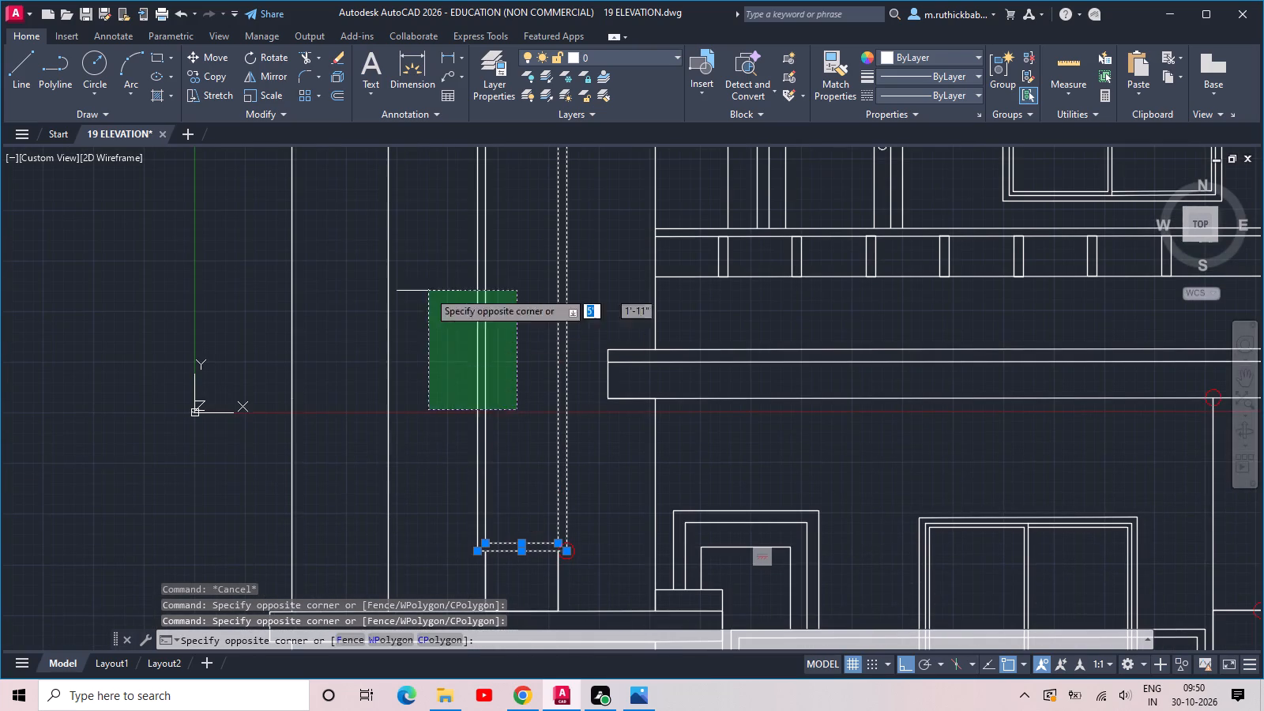
left_click(428, 284)
scroll(442, 281, "down", 2)
middle_click_drag(461, 292, 480, 536)
scroll(496, 196, "up", 3)
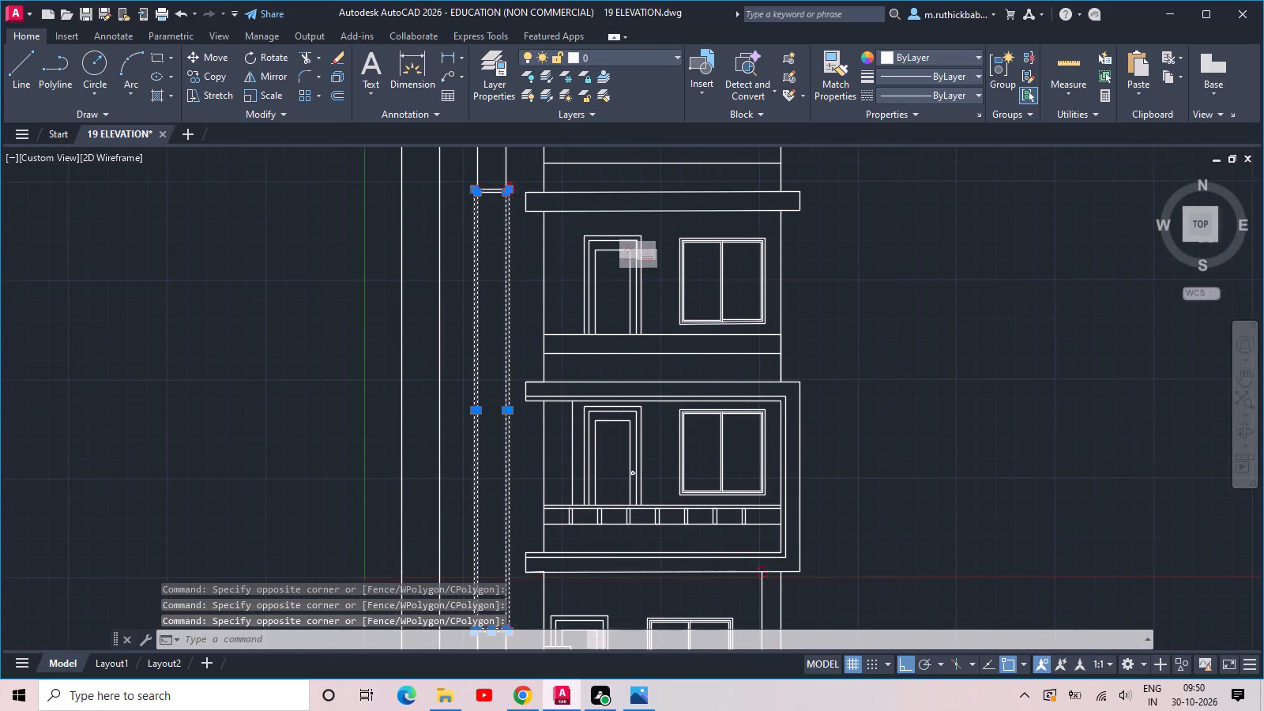
left_click(471, 195)
left_click(467, 166)
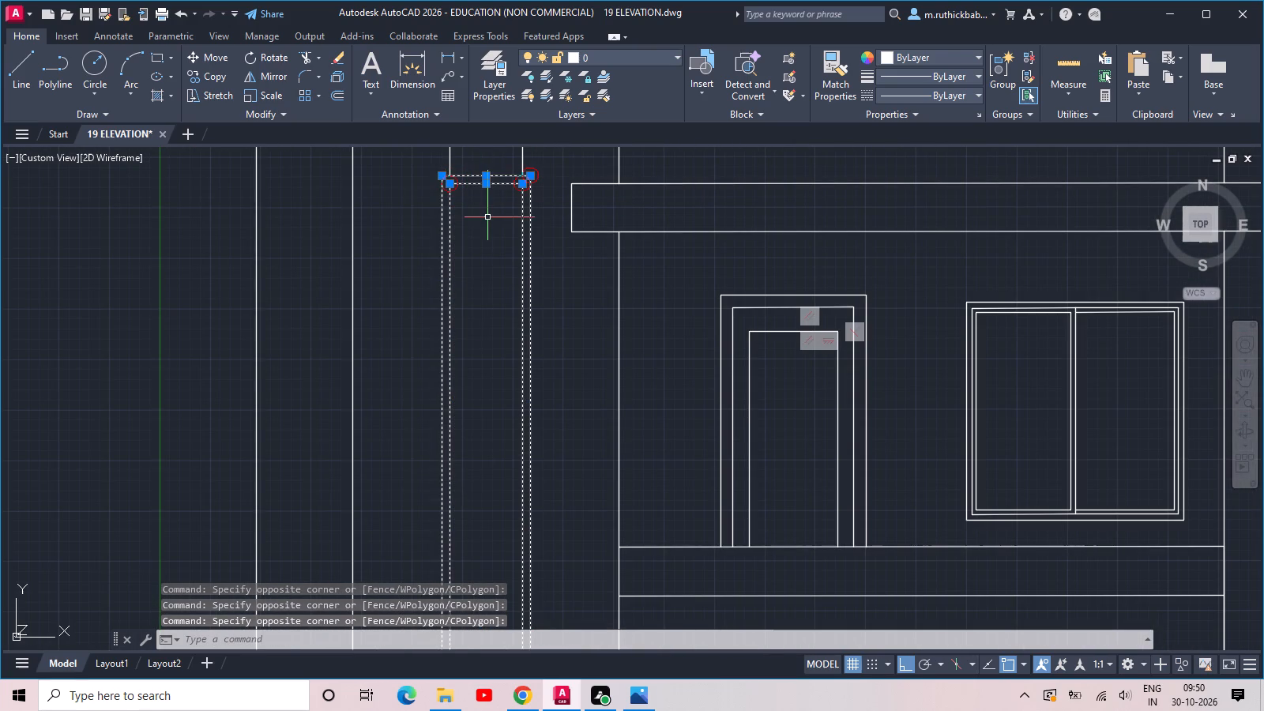
type("J")
key("space")
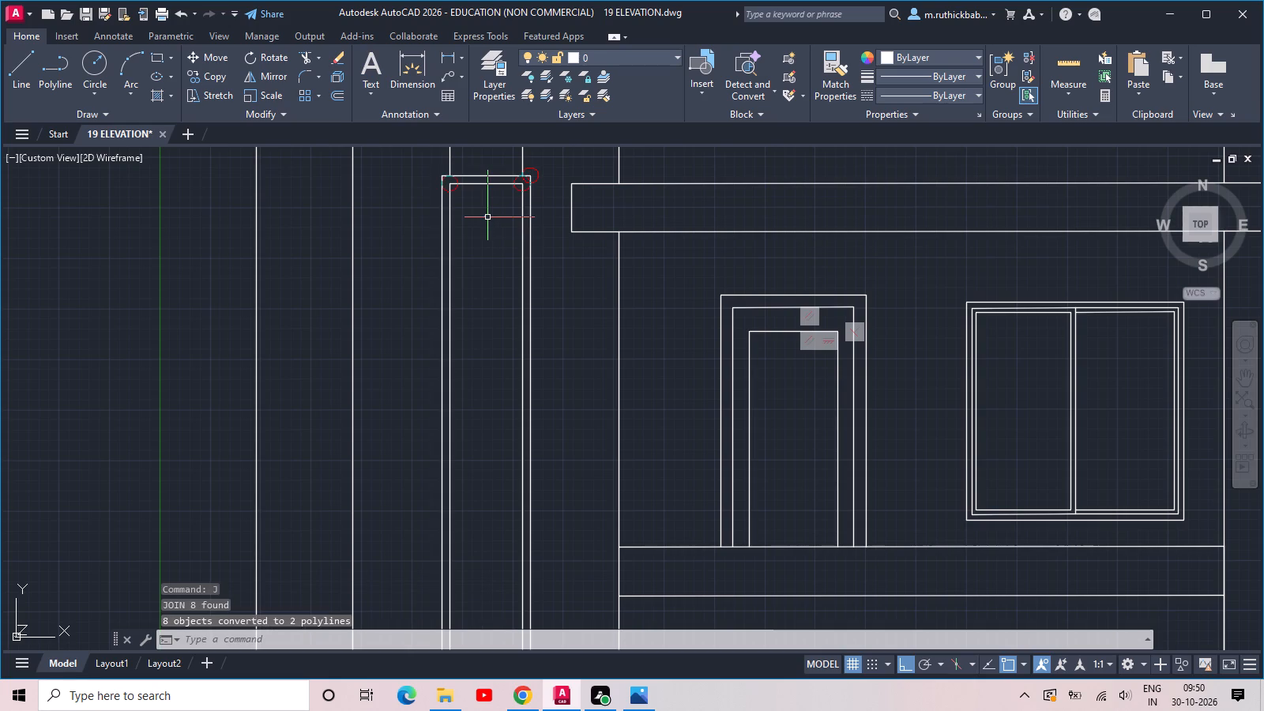
Hatch the inside of the tower strip's inner frame with the USER pattern.
left_click(170, 96)
left_click(162, 118)
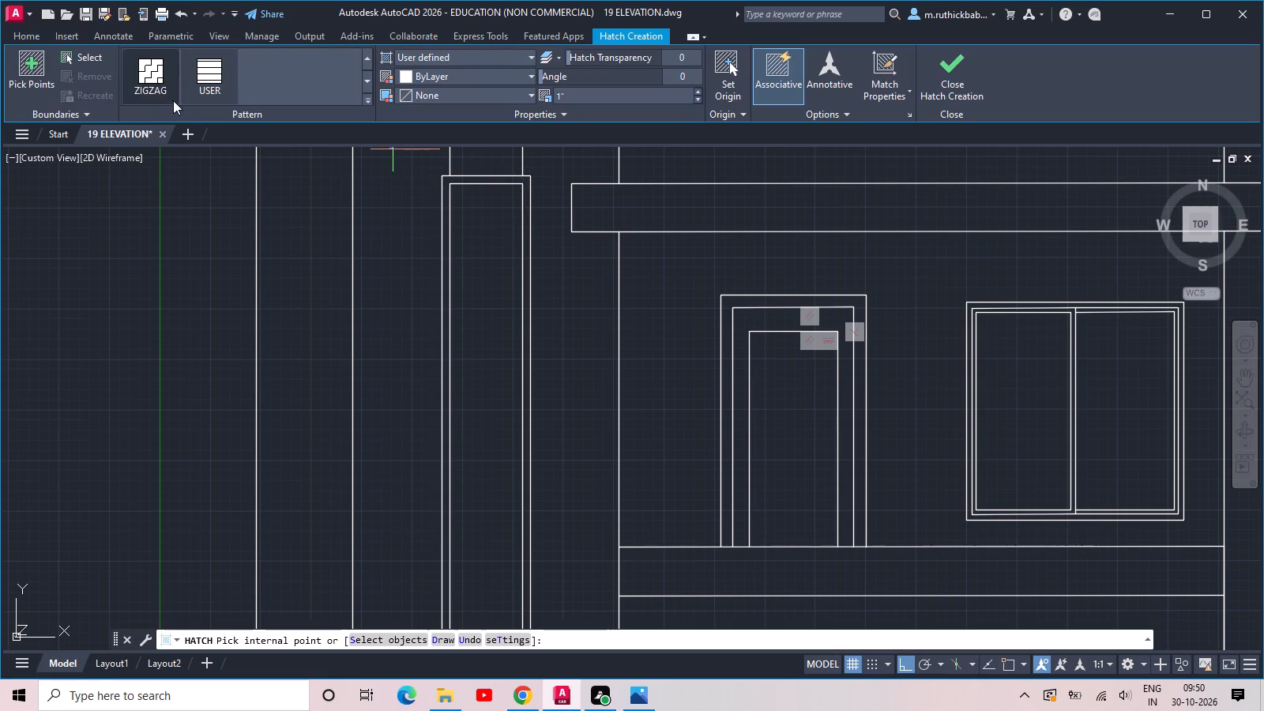
left_click(220, 79)
left_click(205, 81)
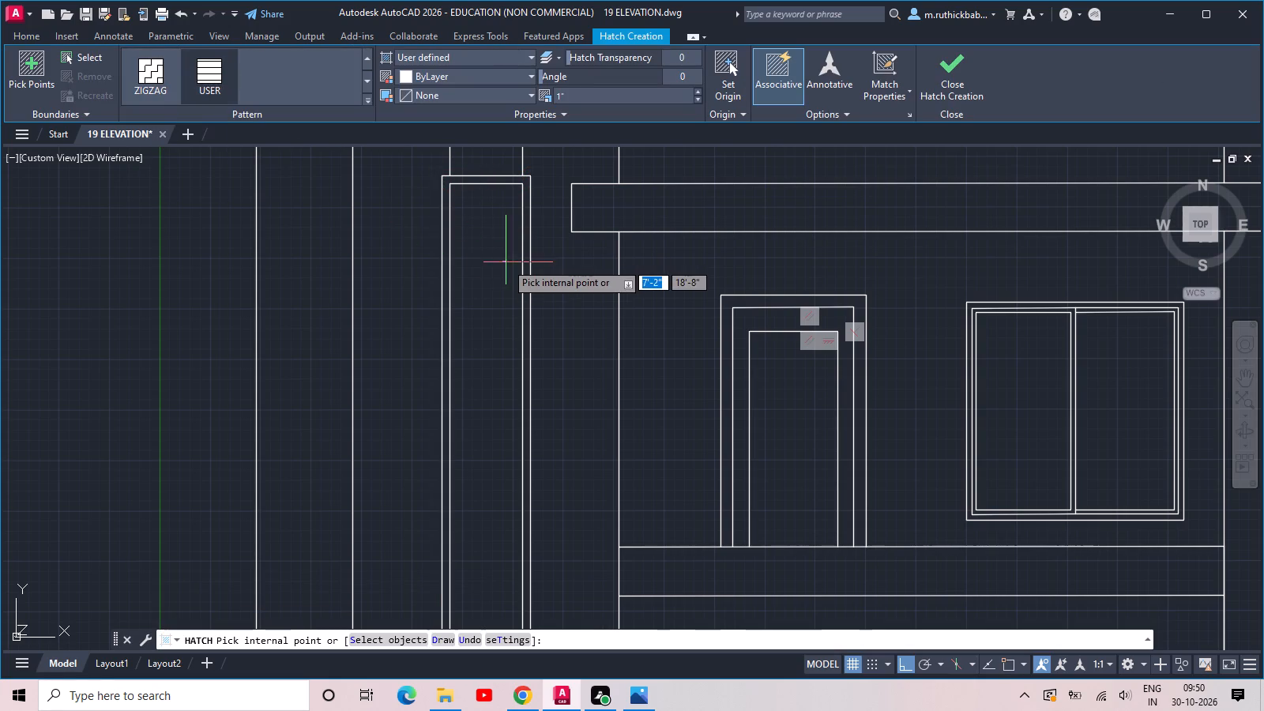
left_click(488, 262)
scroll(488, 262, "down", 1)
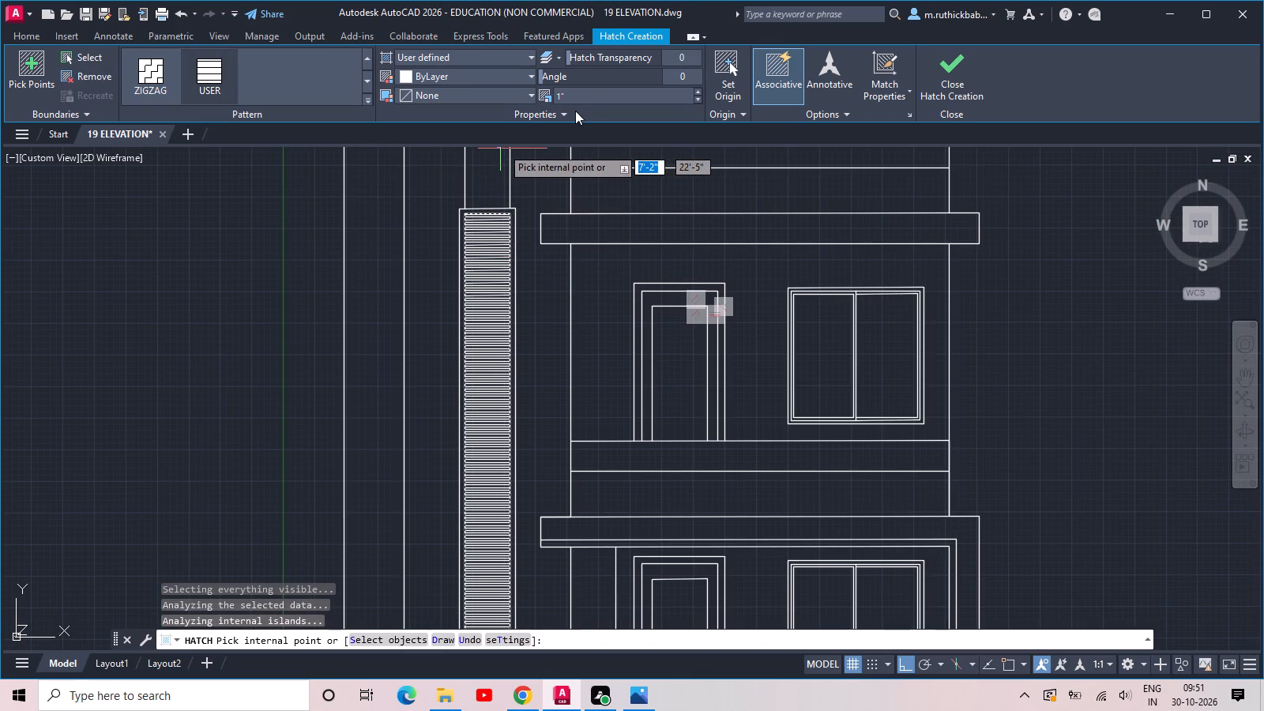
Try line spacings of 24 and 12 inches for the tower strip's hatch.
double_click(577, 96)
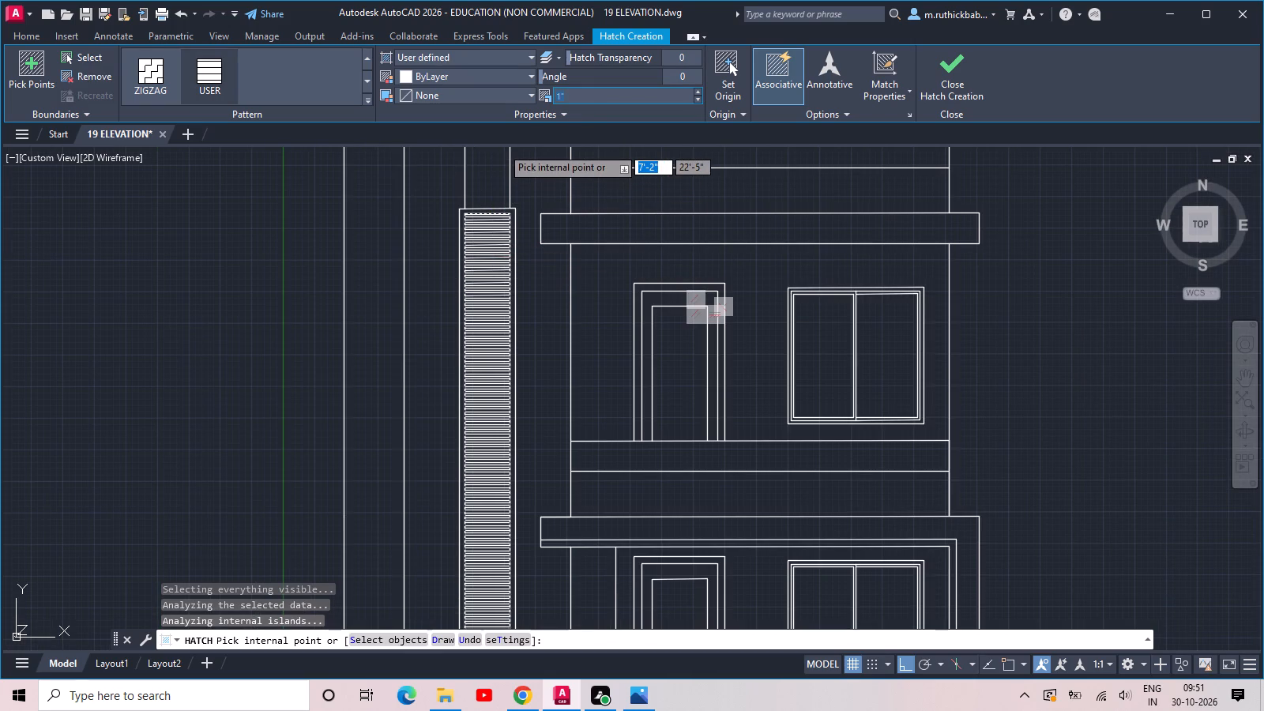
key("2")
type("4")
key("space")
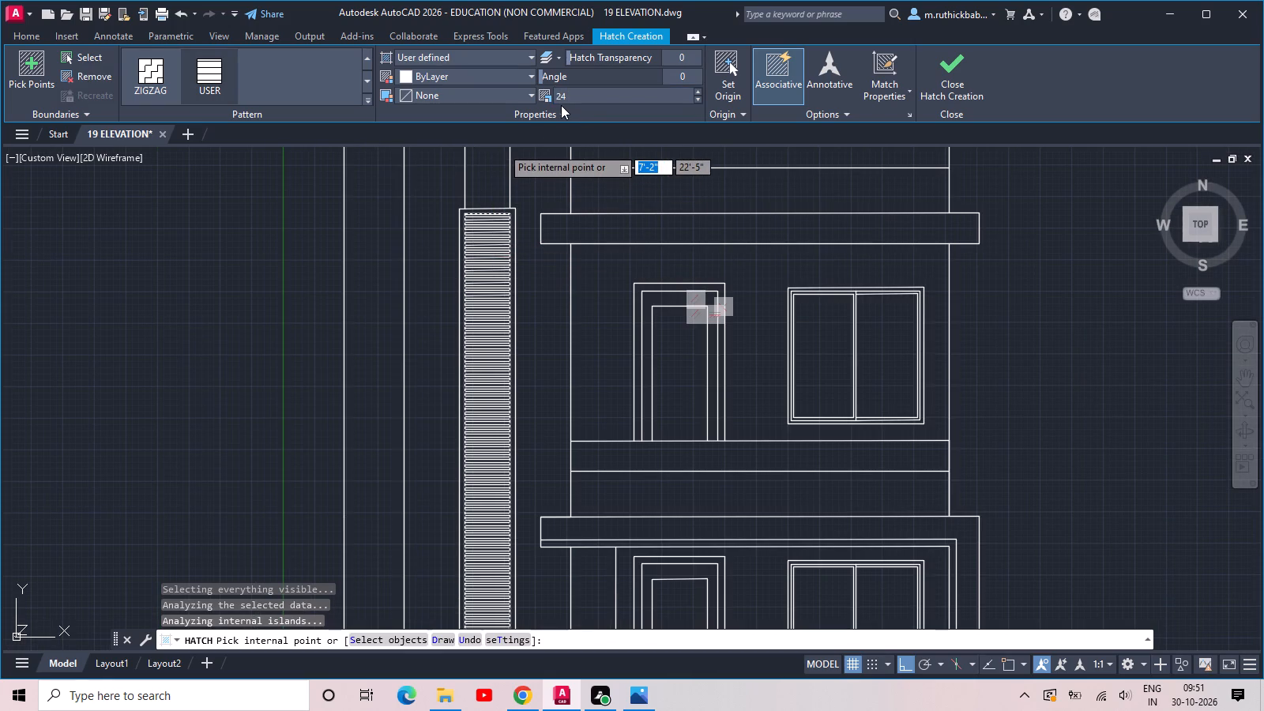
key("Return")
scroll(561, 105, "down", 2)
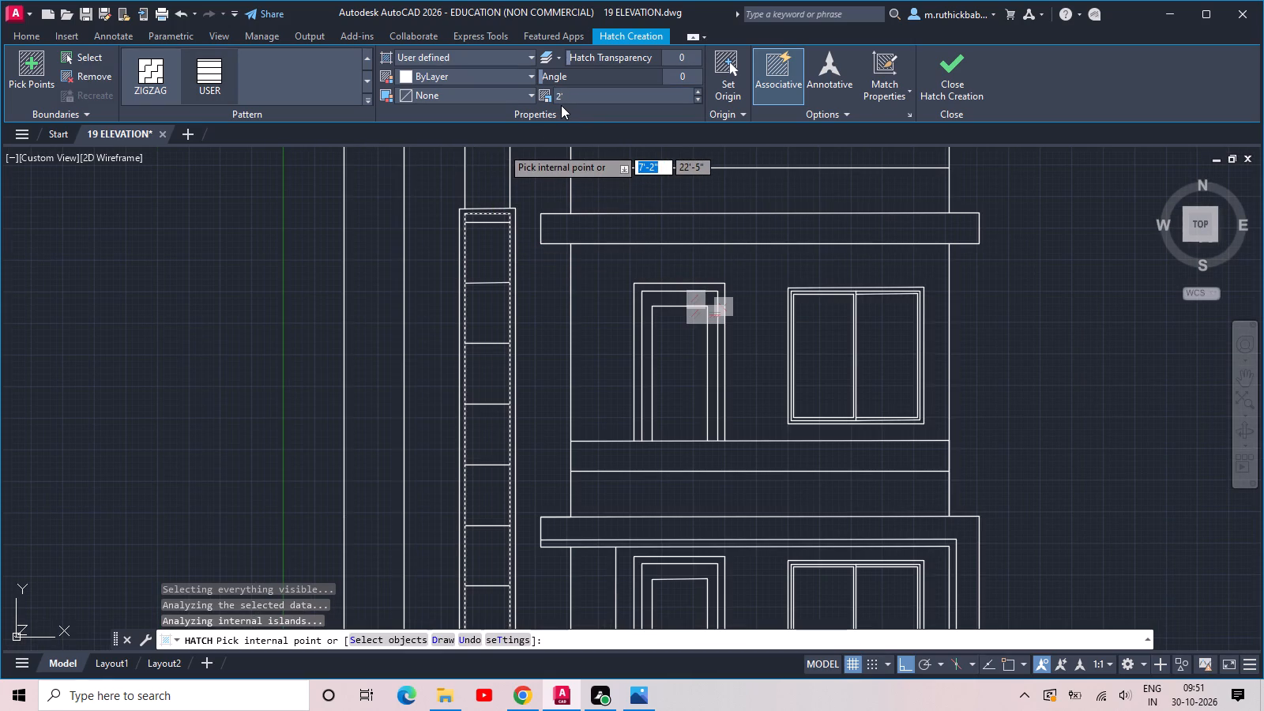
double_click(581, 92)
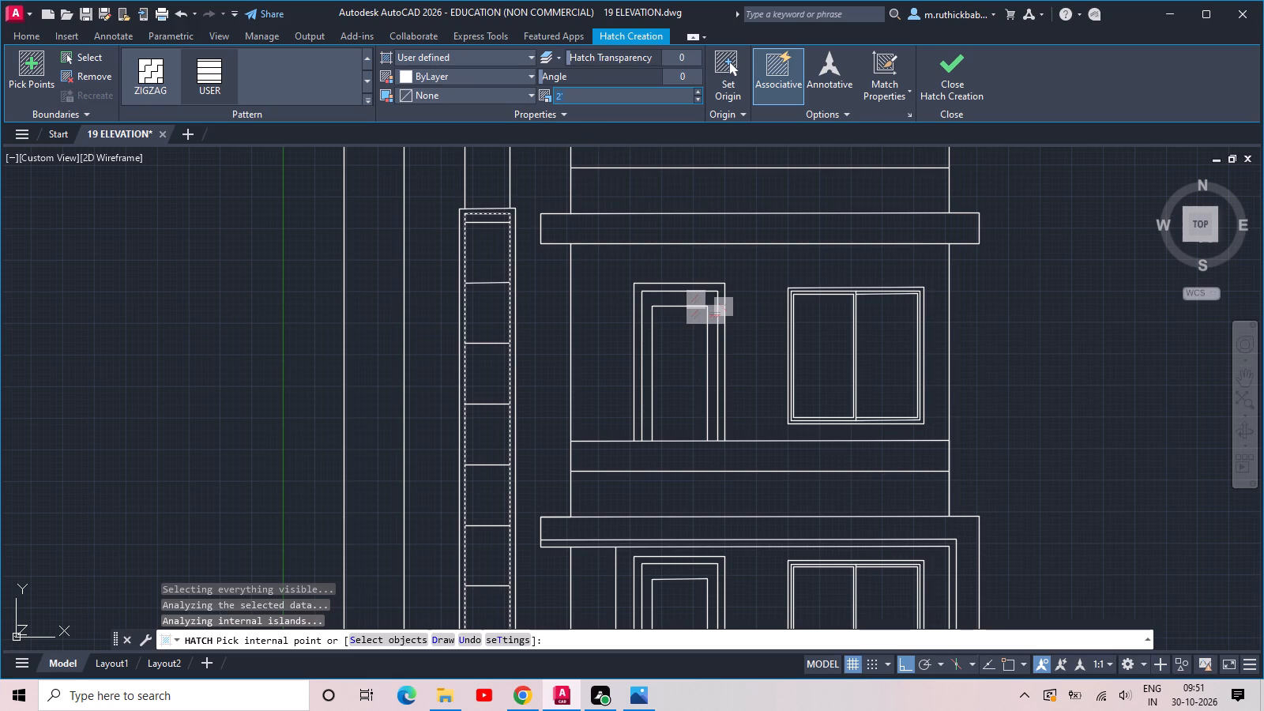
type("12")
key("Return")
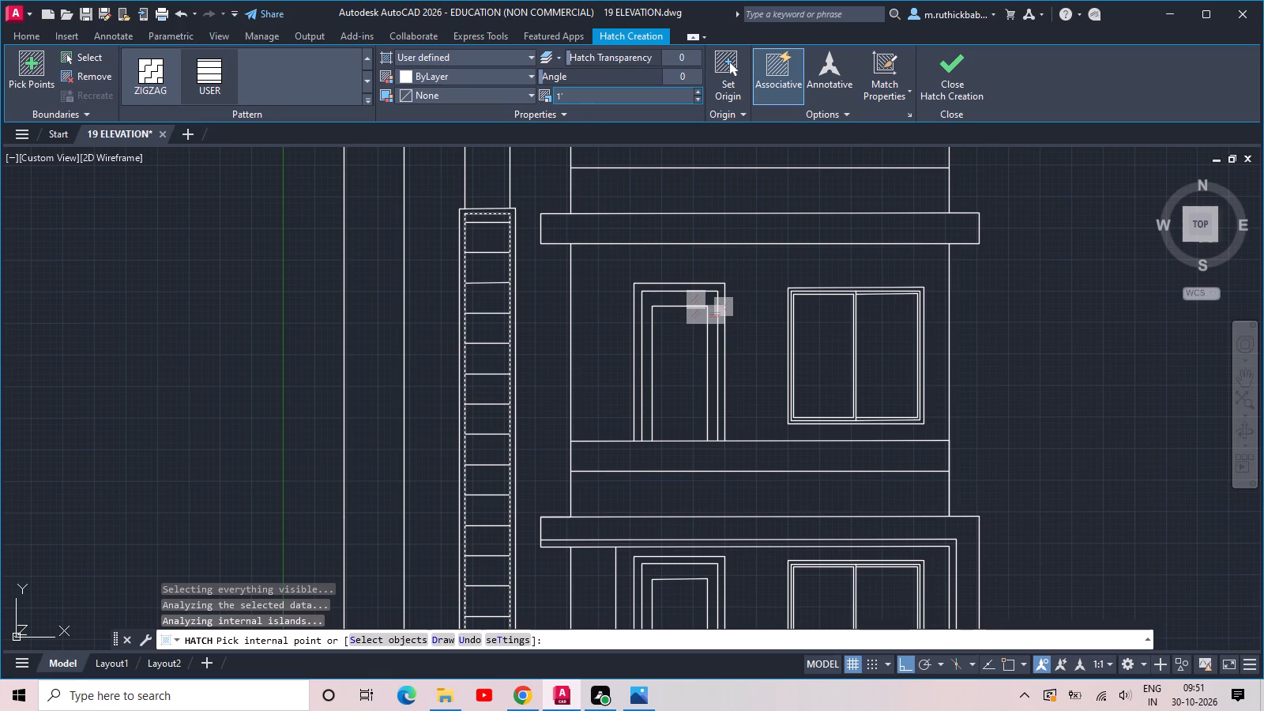
Set the tower strip's hatch spacing to 9 inches and finish the hatch.
double_click(577, 95)
key("9")
key("Return")
scroll(577, 93, "down", 2)
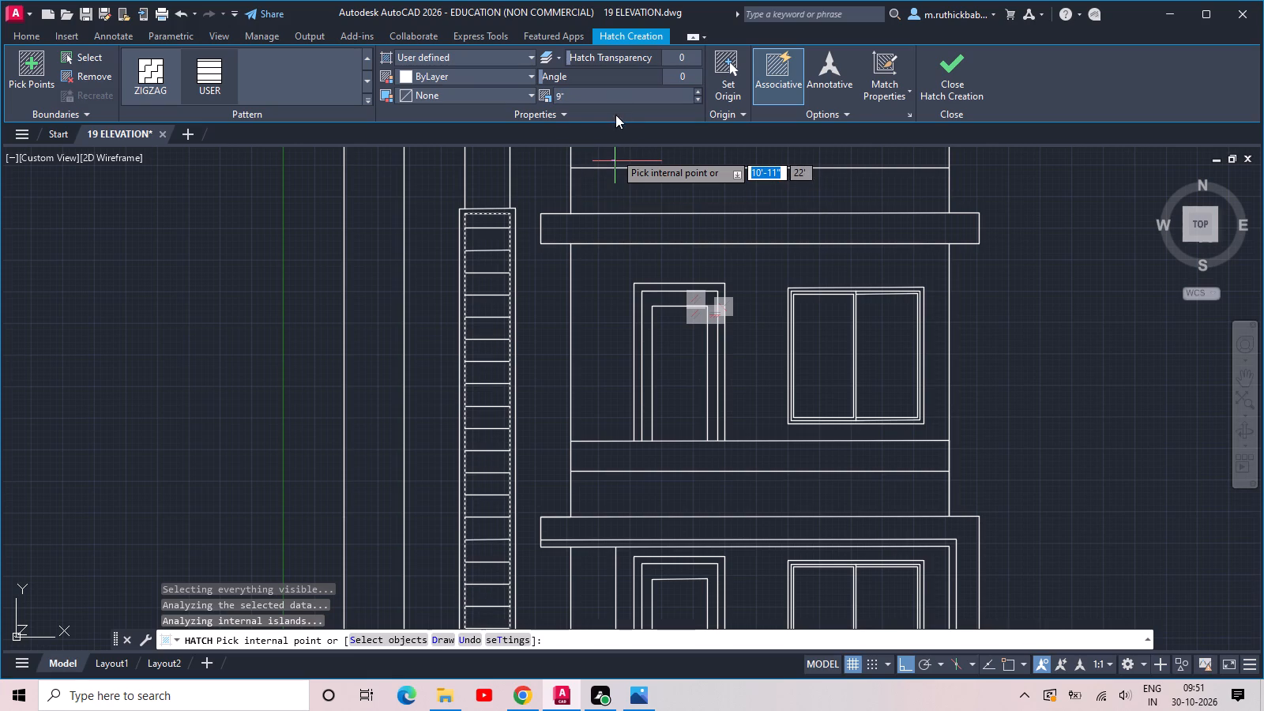
scroll(615, 95, "up", 4)
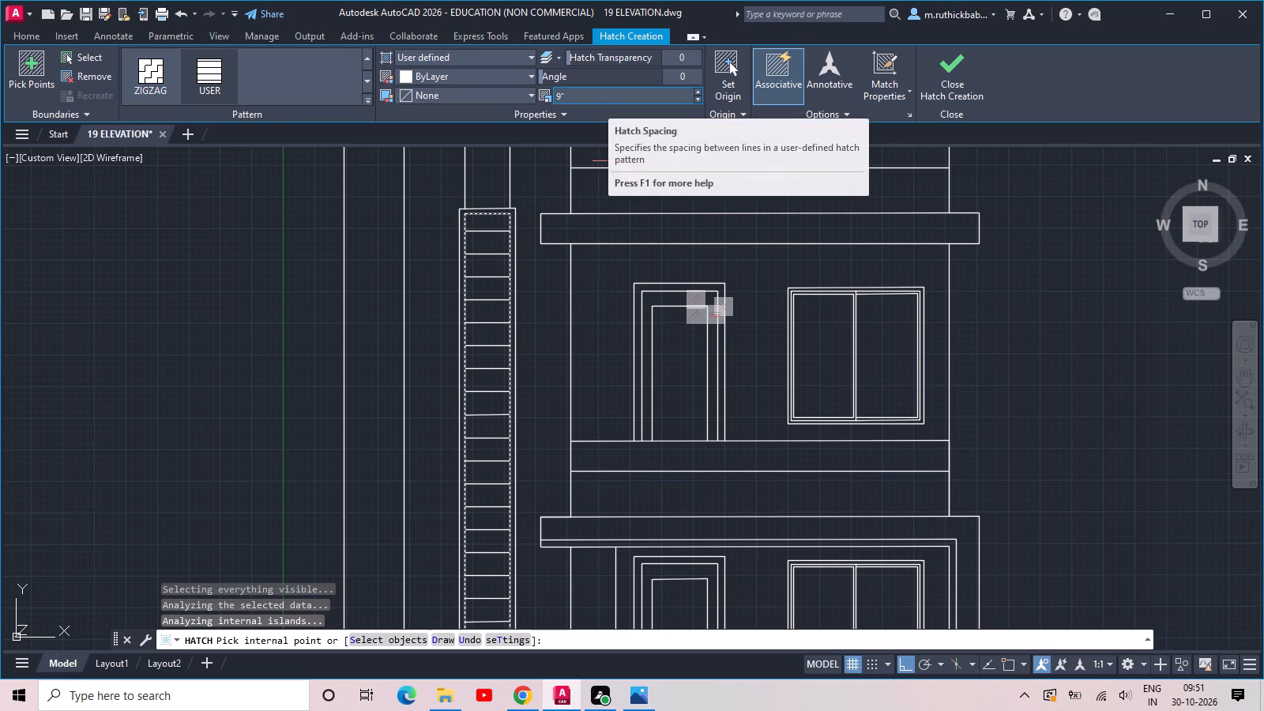
key("Return")
scroll(604, 98, "down", 3)
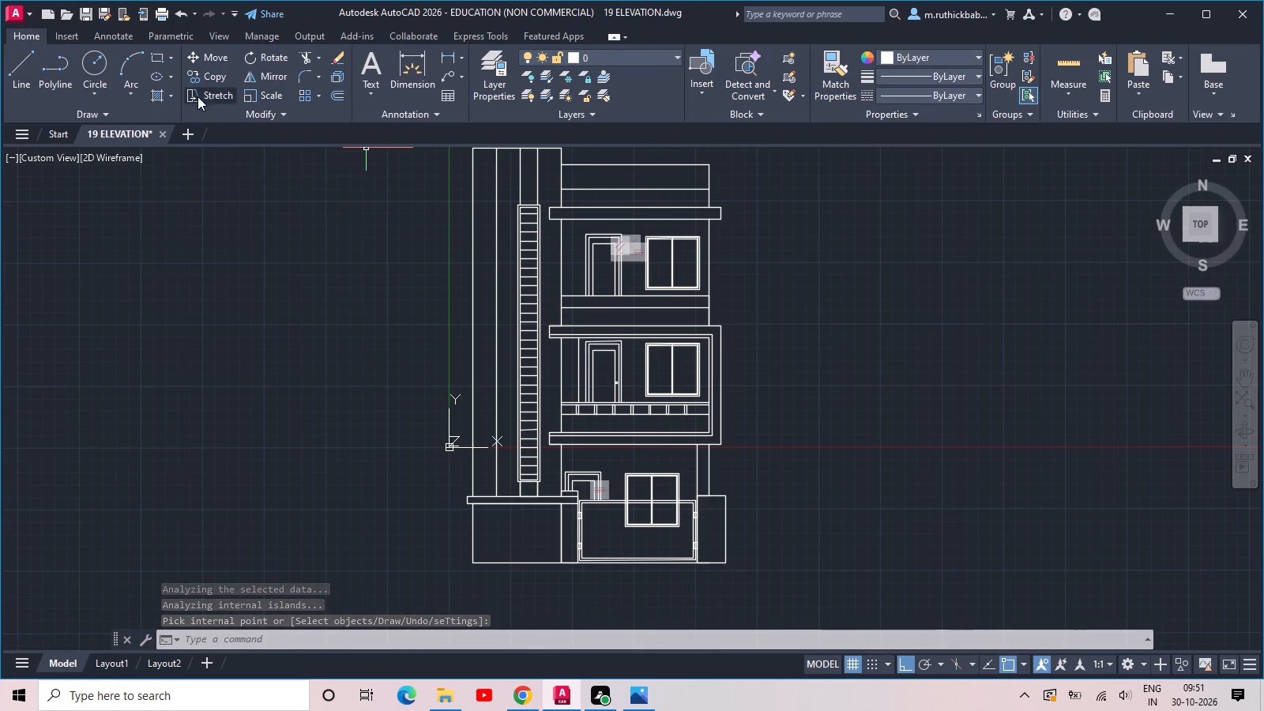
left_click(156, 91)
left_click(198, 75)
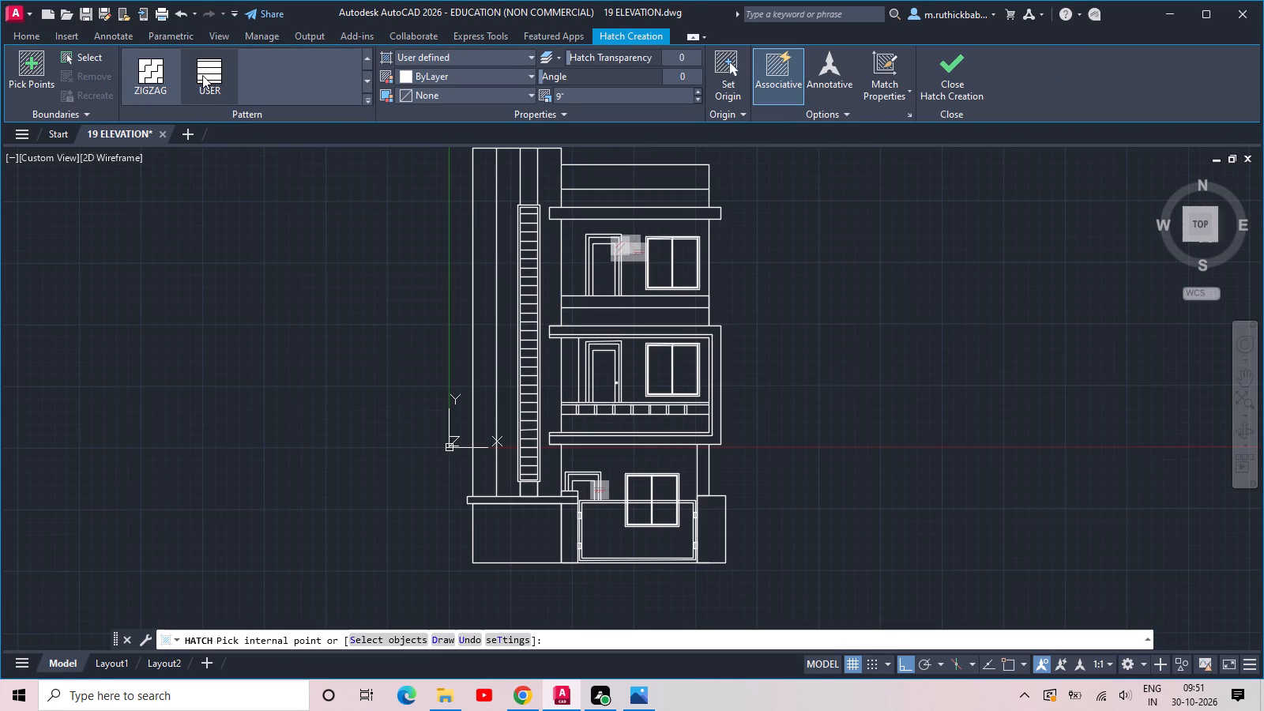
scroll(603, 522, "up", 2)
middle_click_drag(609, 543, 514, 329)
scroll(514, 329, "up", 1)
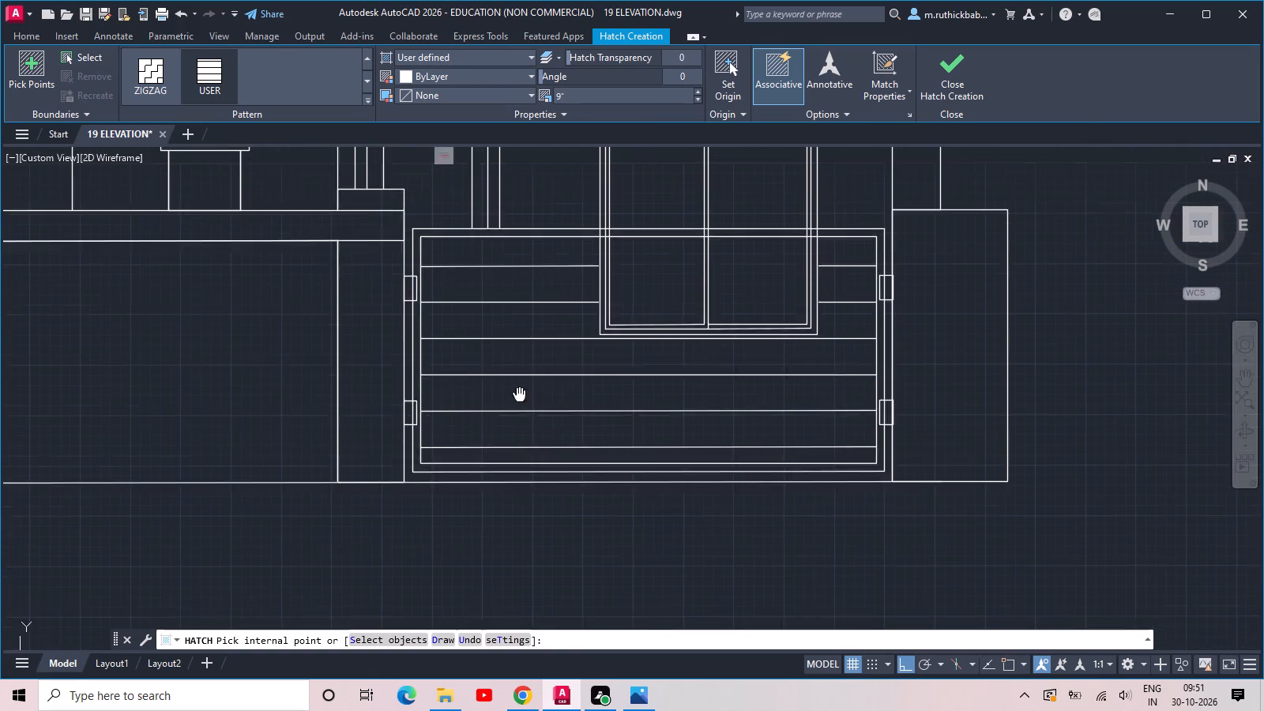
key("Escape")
Explode the ground-floor window that overlaps the gate.
scroll(648, 280, "up", 2)
left_click_drag(638, 363, 551, 376)
left_click(476, 363)
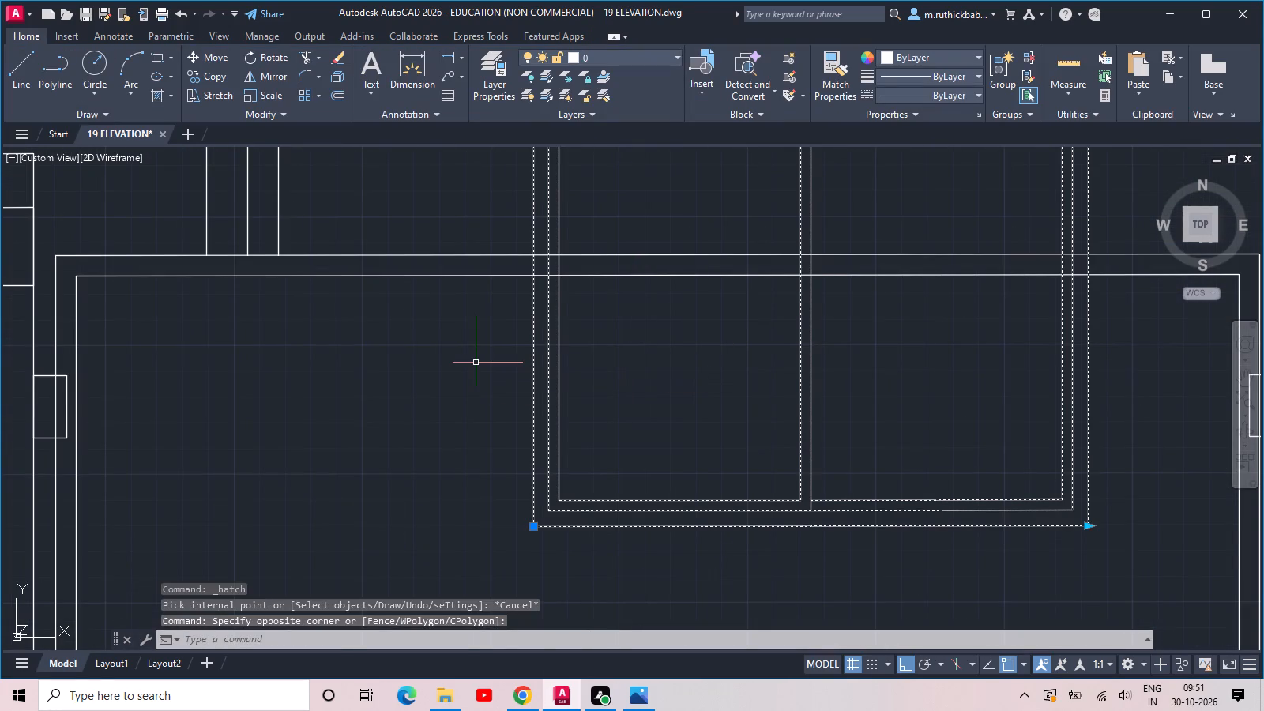
type("X")
key("space")
Trim the ground-floor window's vertical lines between the gate frame's two top edge lines.
key("t")
key("r")
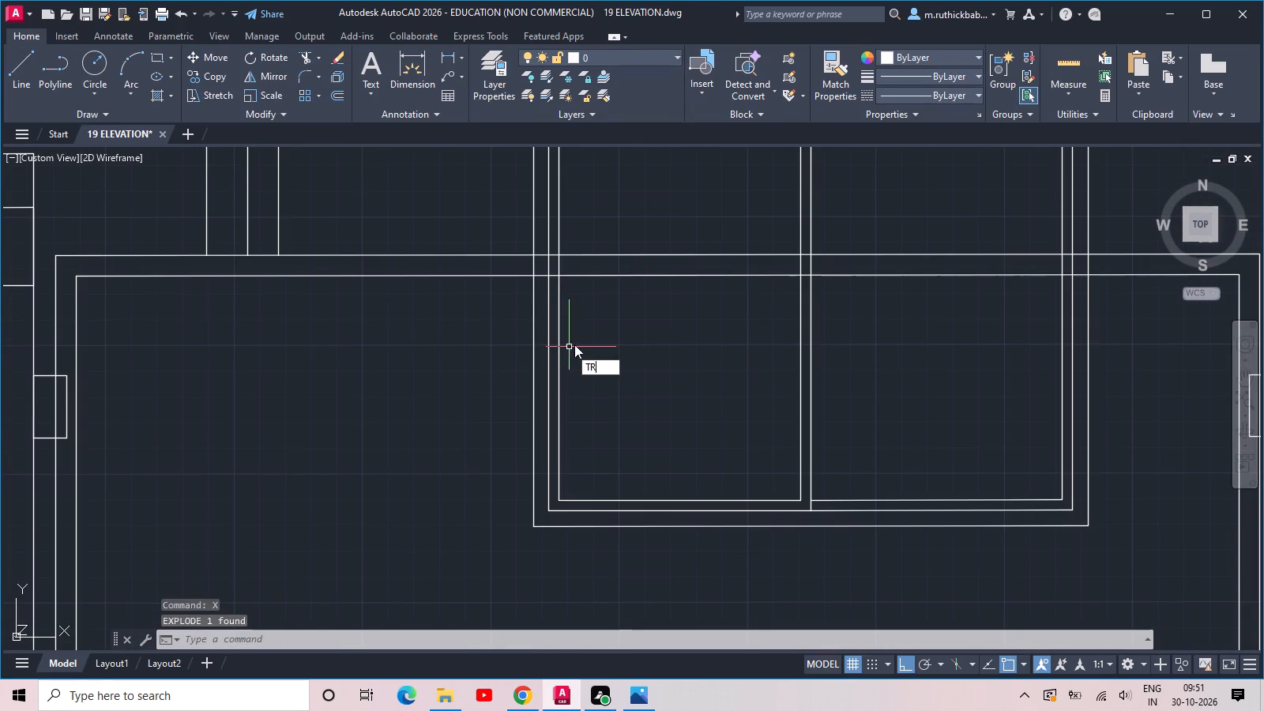
key("space")
key("space")
left_click(525, 268)
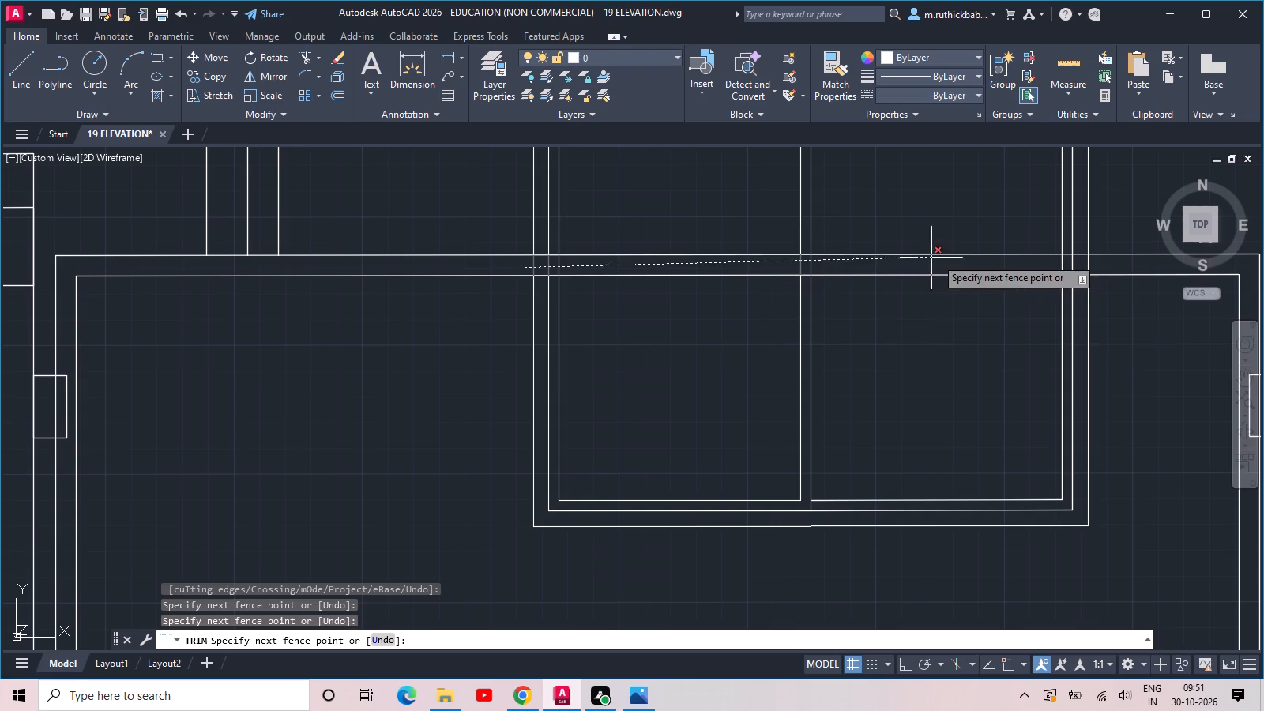
left_click(1103, 264)
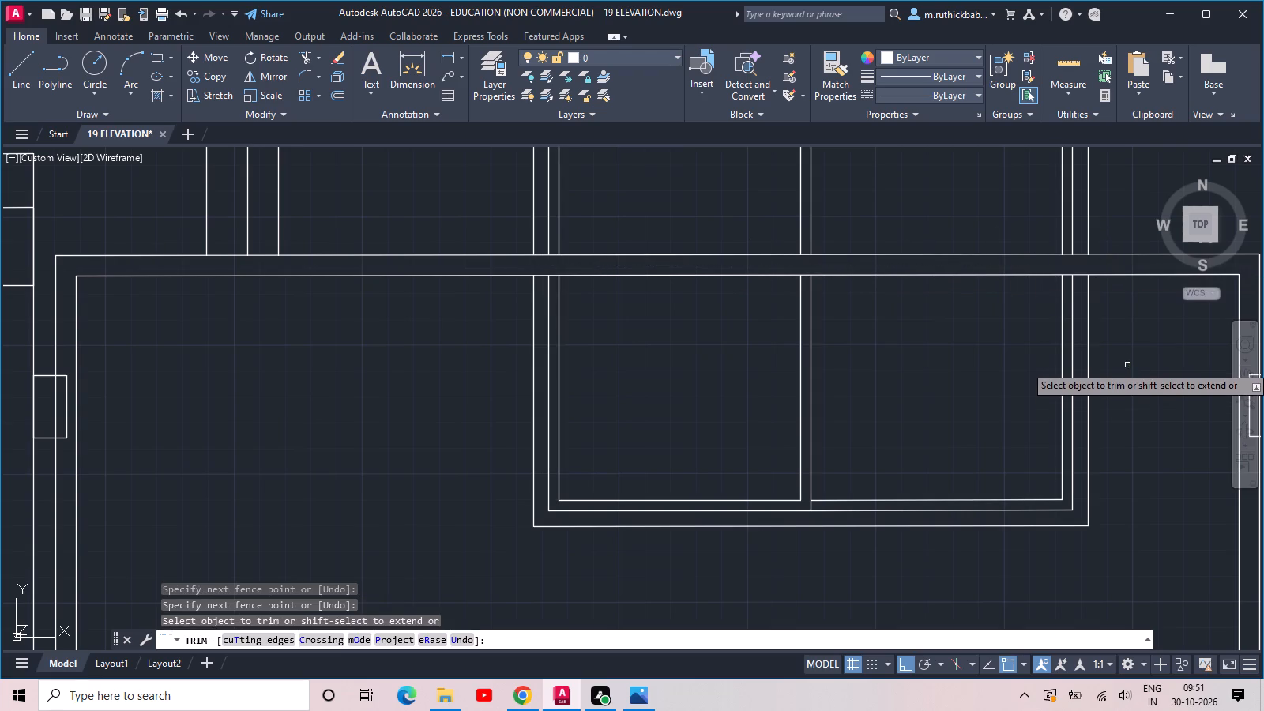
key("Escape")
Delete the leftover window lines inside the gate frame.
left_click_drag(1126, 336, 1128, 349)
left_click(479, 550)
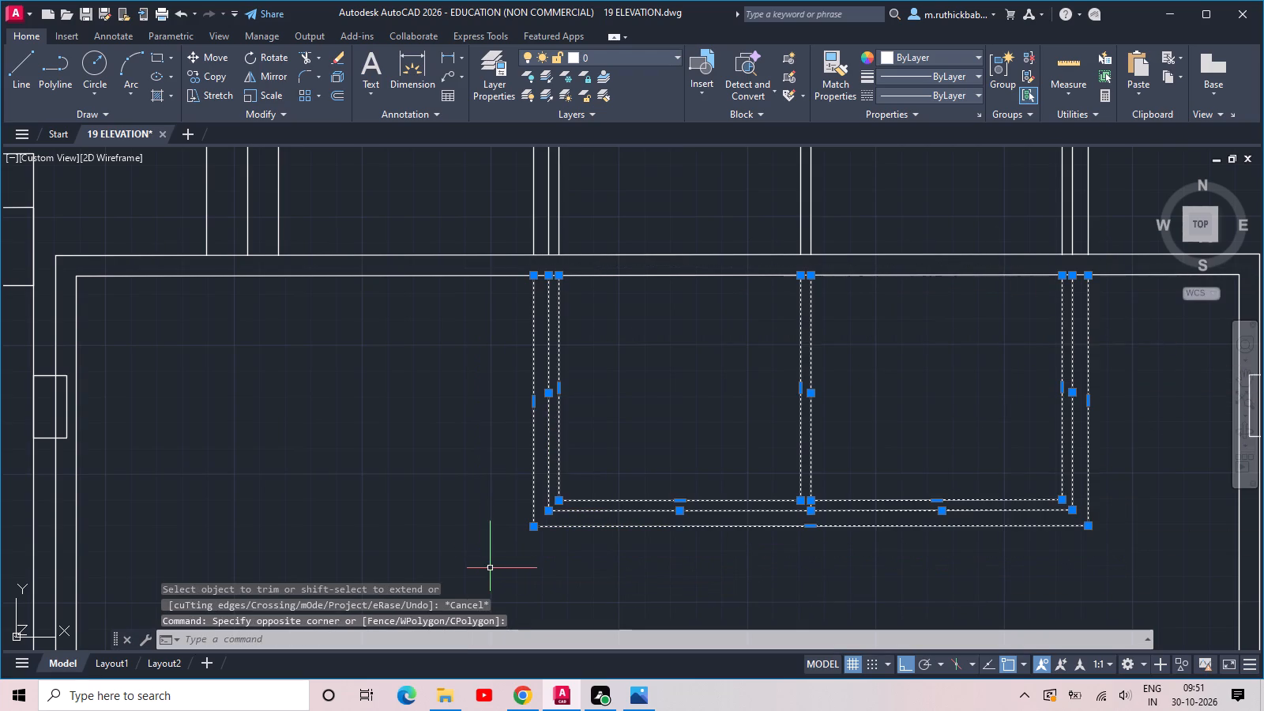
key("Delete")
Hatch the inside of the gate frame with the USER pattern at an angle of 90 degrees.
scroll(490, 566, "down", 1)
middle_click_drag(501, 534, 495, 412)
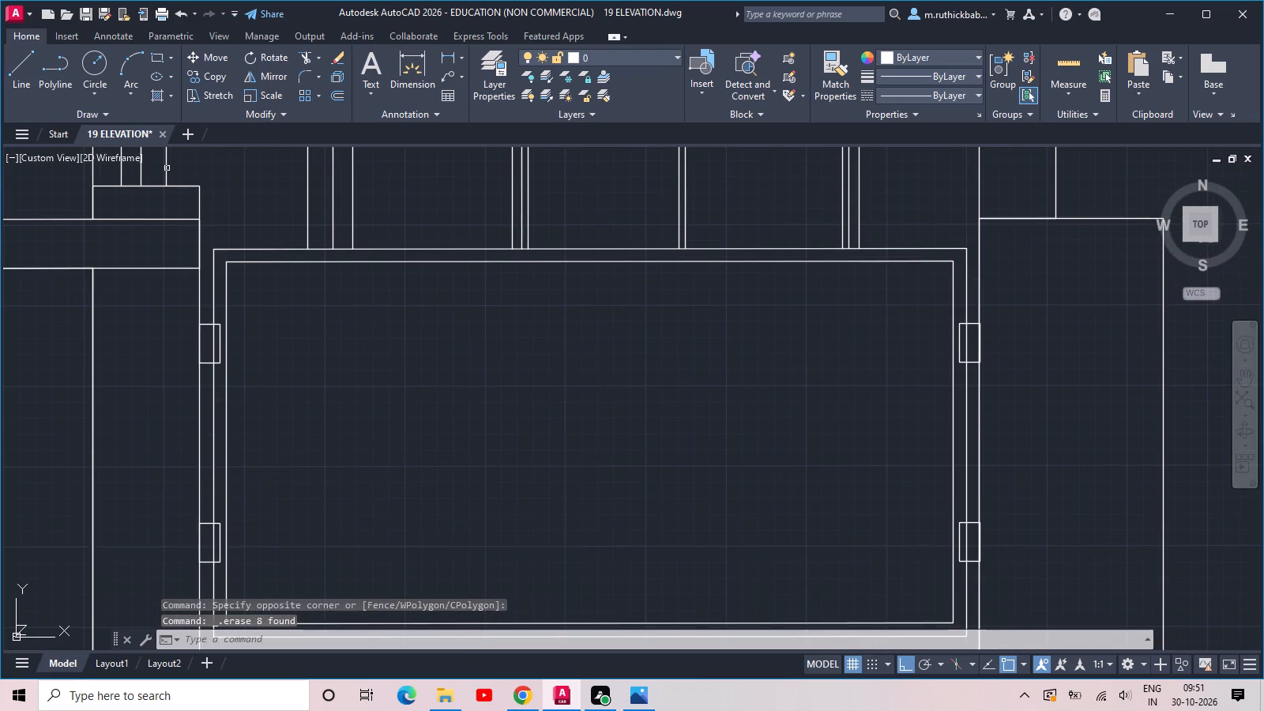
left_click(154, 95)
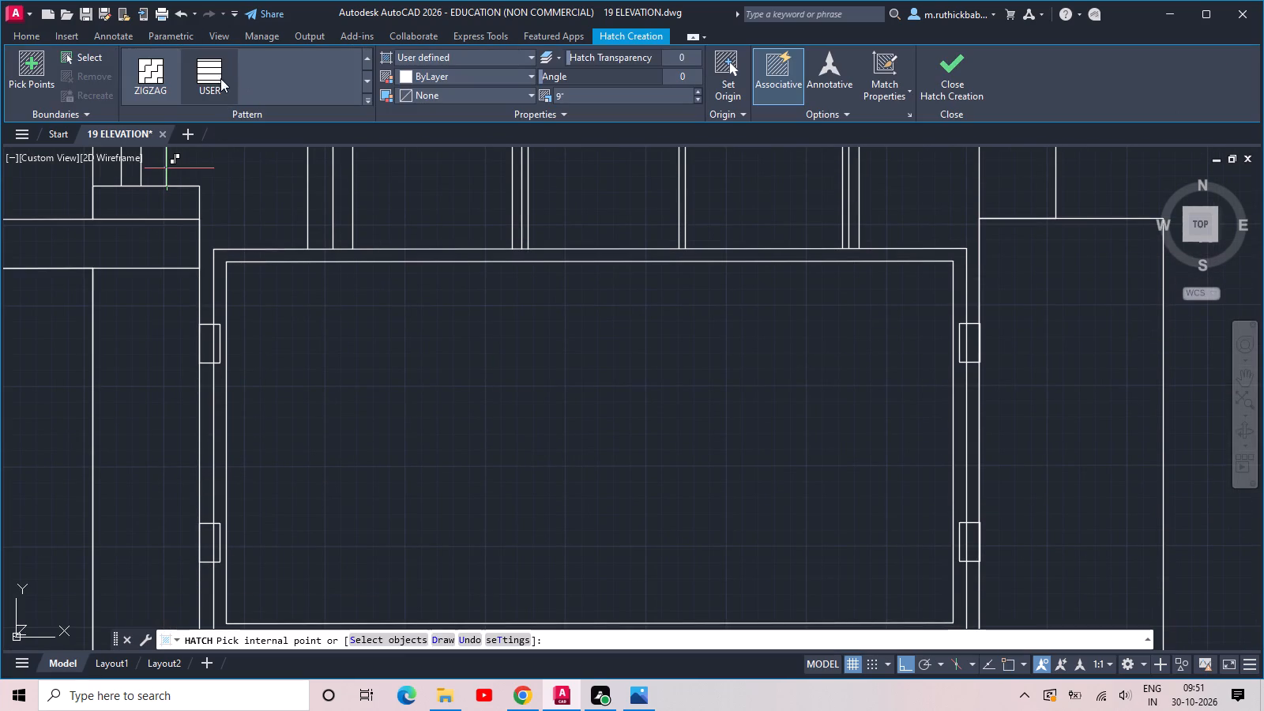
left_click(203, 73)
left_click(449, 432)
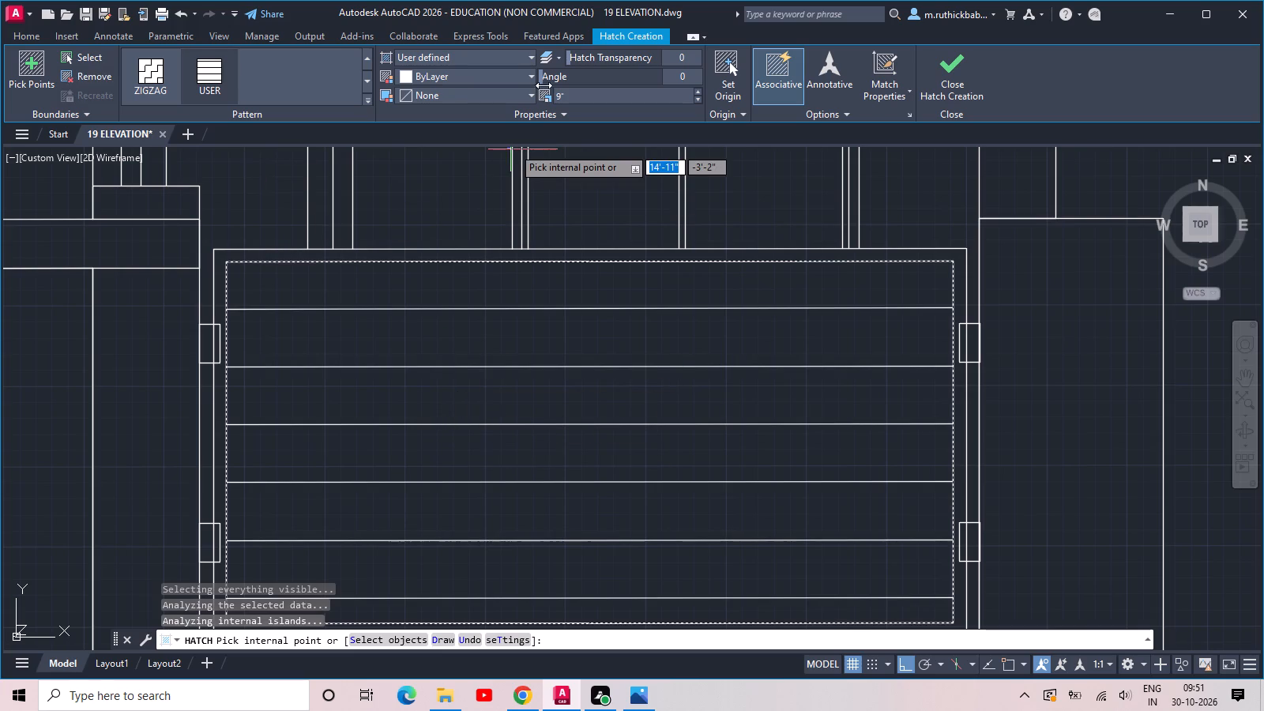
double_click(691, 74)
type("90")
key("Return")
Set the gate hatch's line spacing to 5 inches and finish the hatch.
double_click(566, 98)
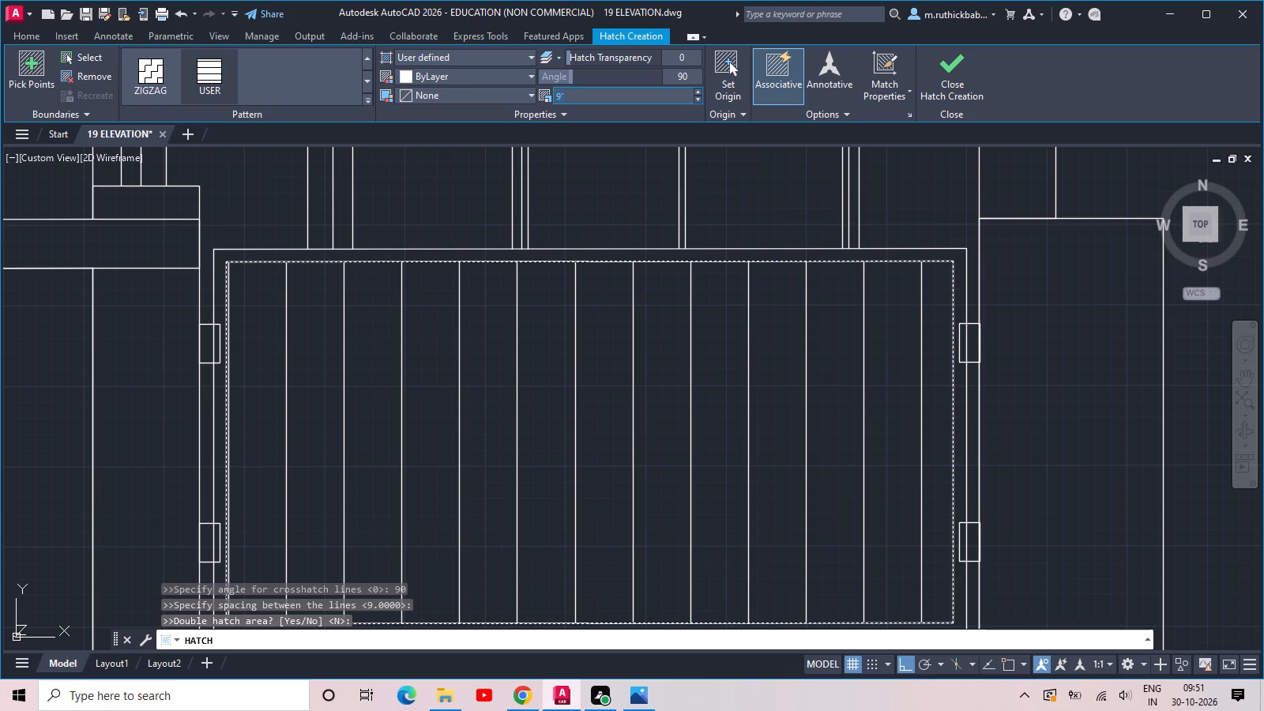
key("5")
key("Return")
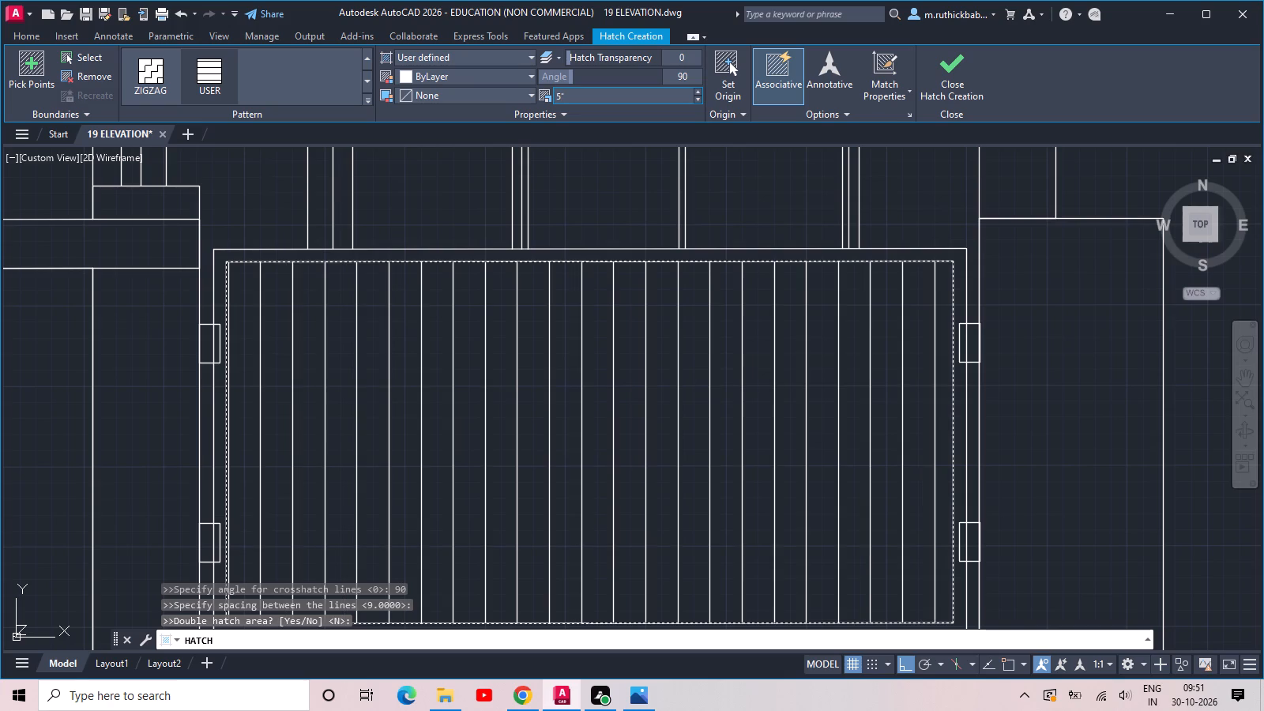
scroll(566, 98, "down", 2)
scroll(566, 98, "up", 2)
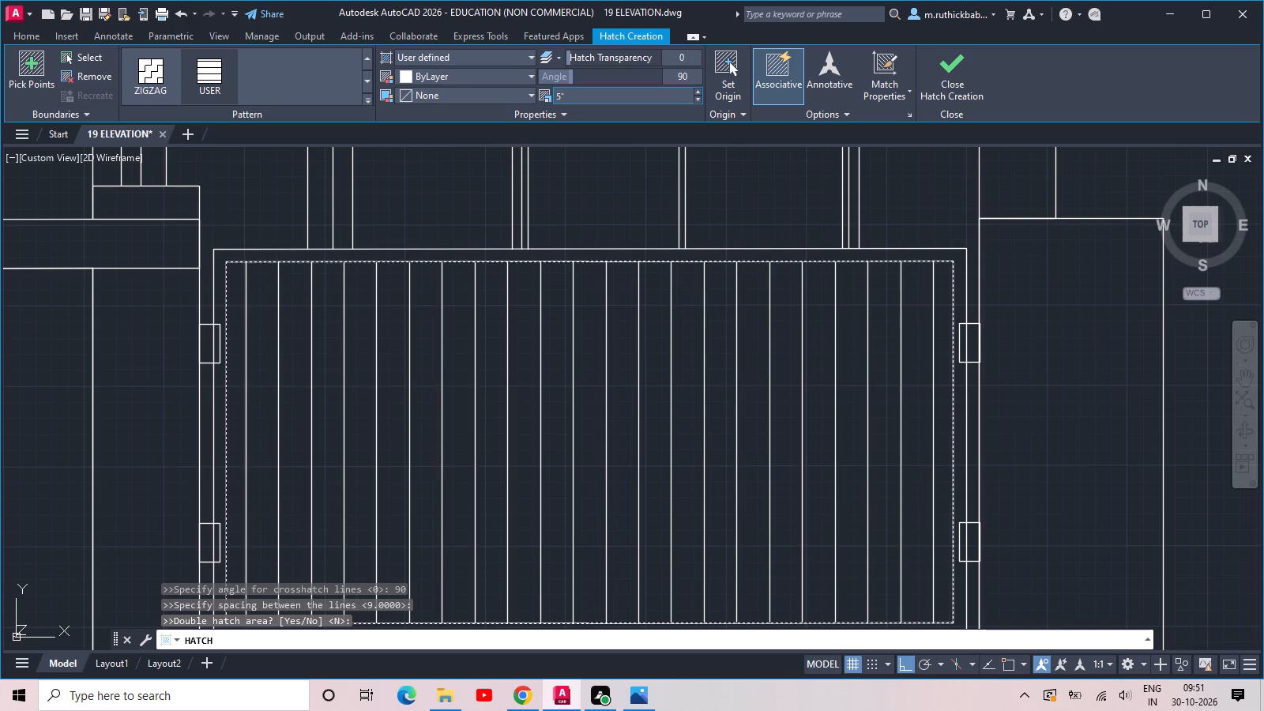
key("Return")
key("Return")
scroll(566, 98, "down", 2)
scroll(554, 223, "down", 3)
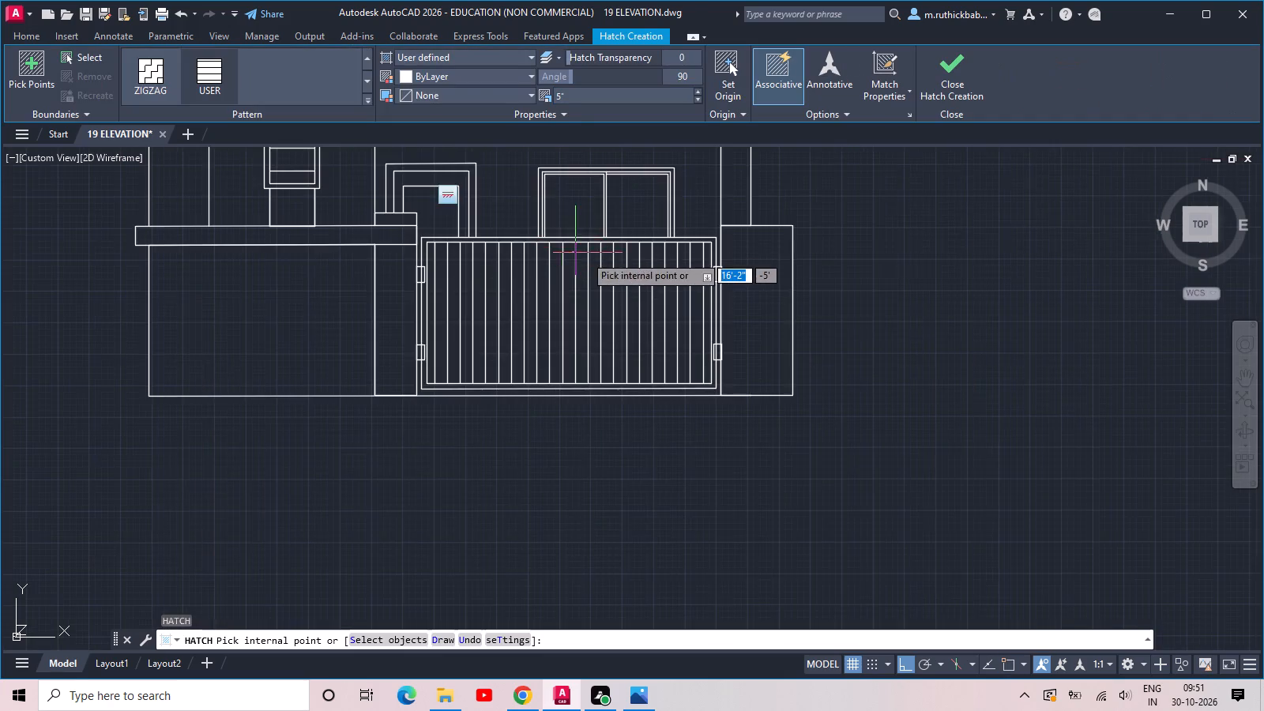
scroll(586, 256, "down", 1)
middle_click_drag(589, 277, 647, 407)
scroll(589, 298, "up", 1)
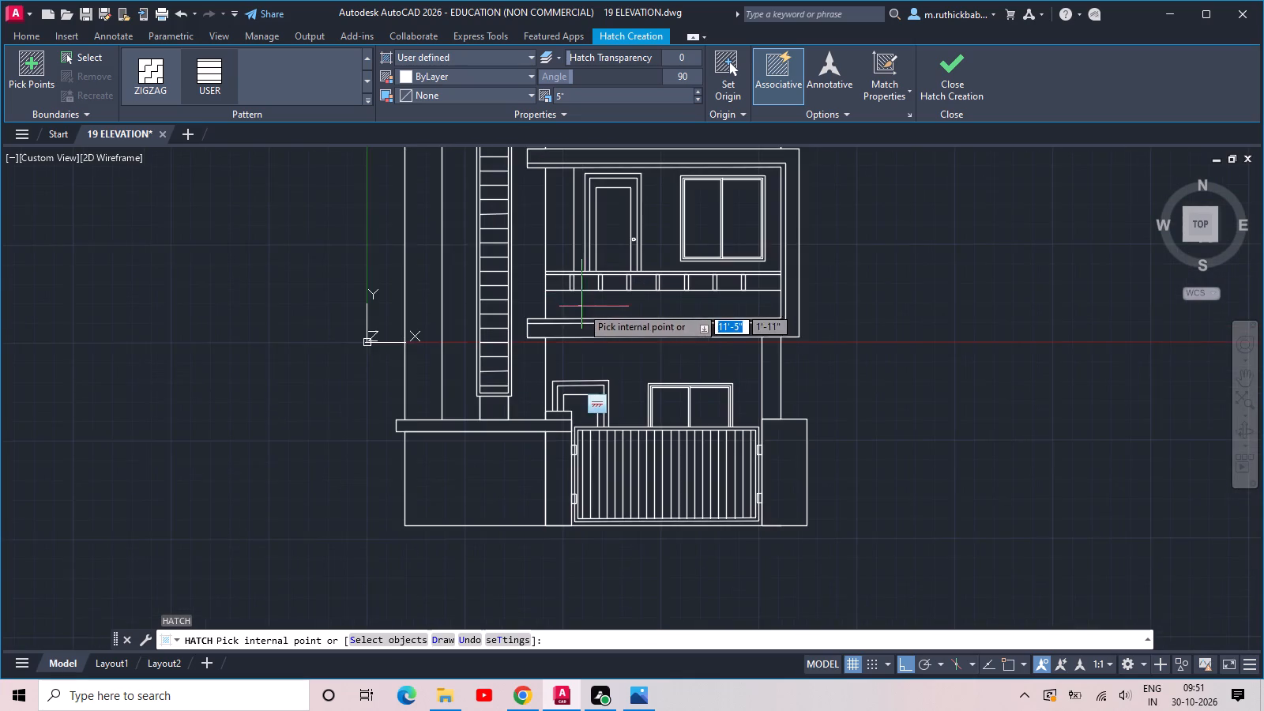
Hatch the tower's leftmost vertical strip with the USER pattern at 90 degrees and 5-inch spacing, and finish the hatch.
scroll(541, 329, "up", 1)
scroll(520, 333, "down", 1)
middle_click_drag(522, 276, 573, 480)
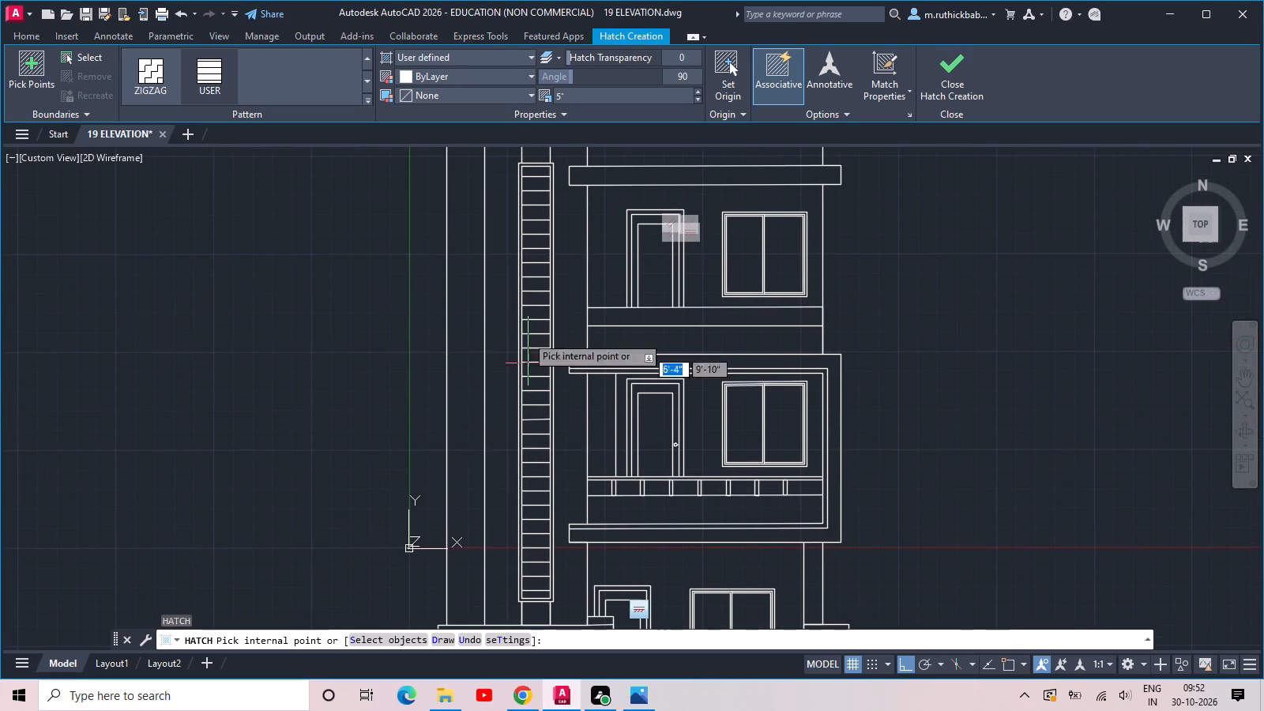
middle_click_drag(495, 267, 555, 332)
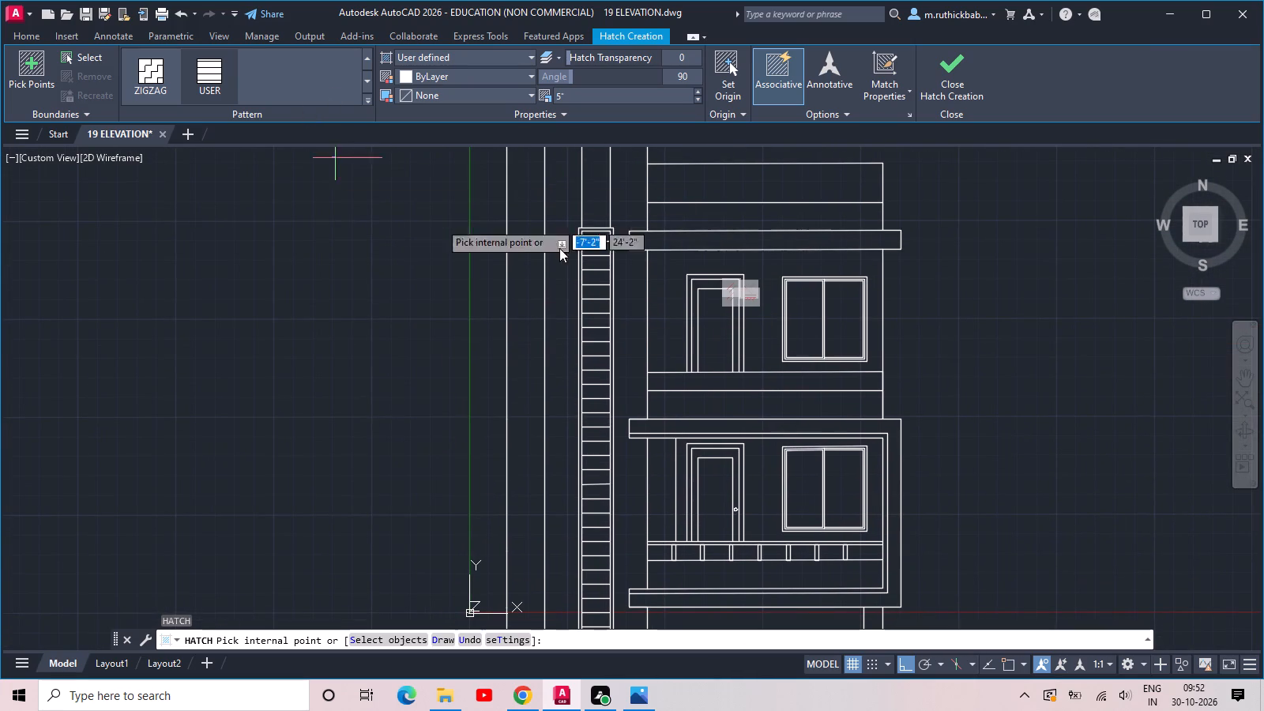
left_click(529, 325)
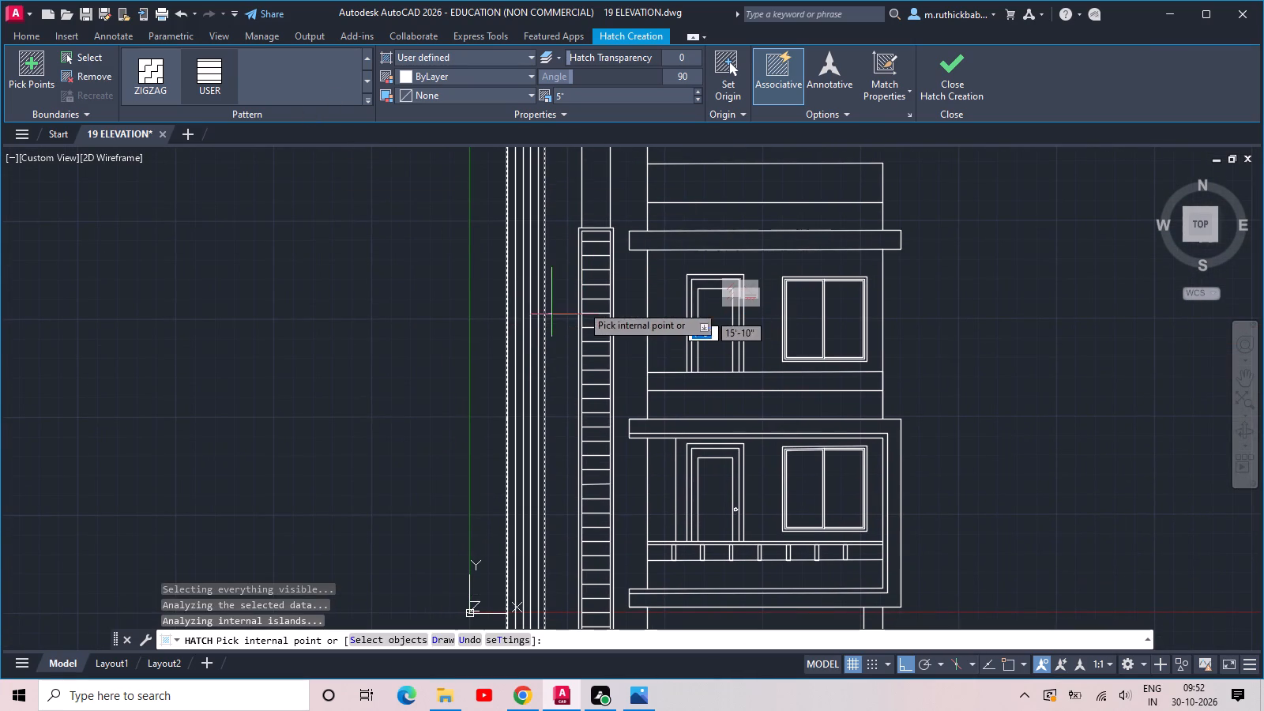
left_click(581, 305)
left_click(756, 262)
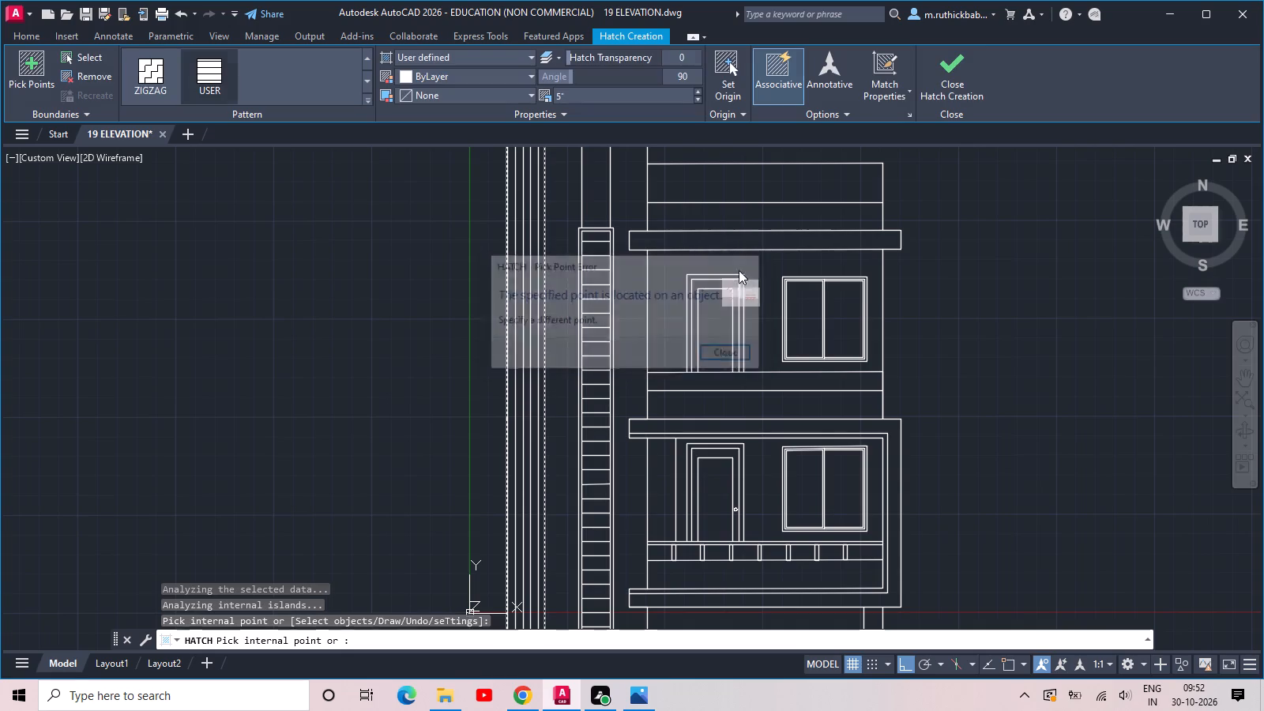
scroll(517, 245, "down", 2)
scroll(549, 408, "up", 3)
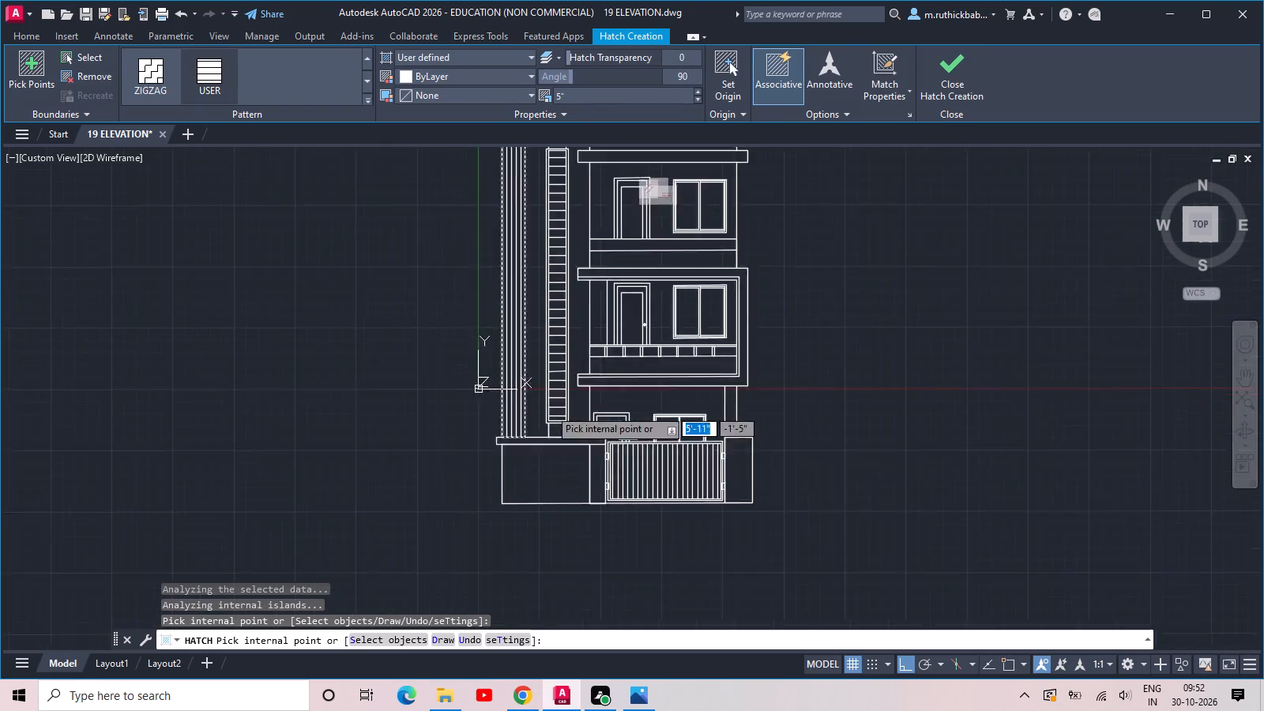
middle_click_drag(504, 484, 470, 371)
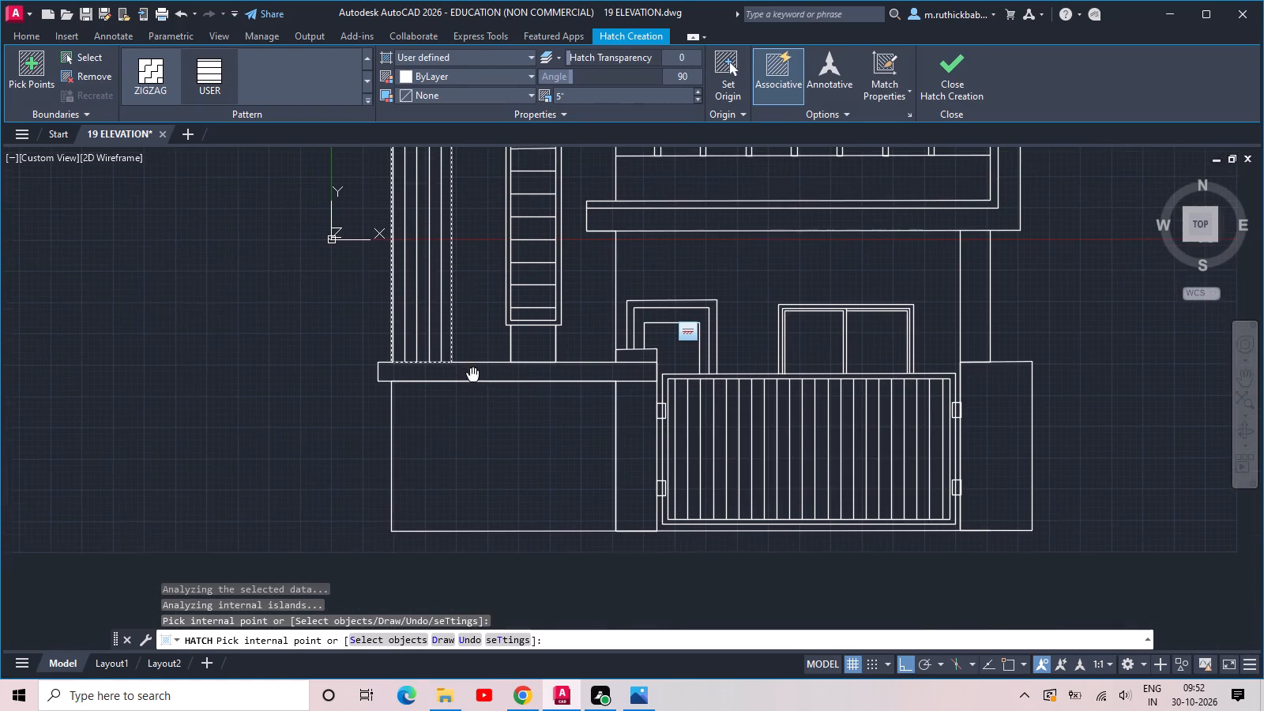
middle_click_drag(470, 371, 470, 370)
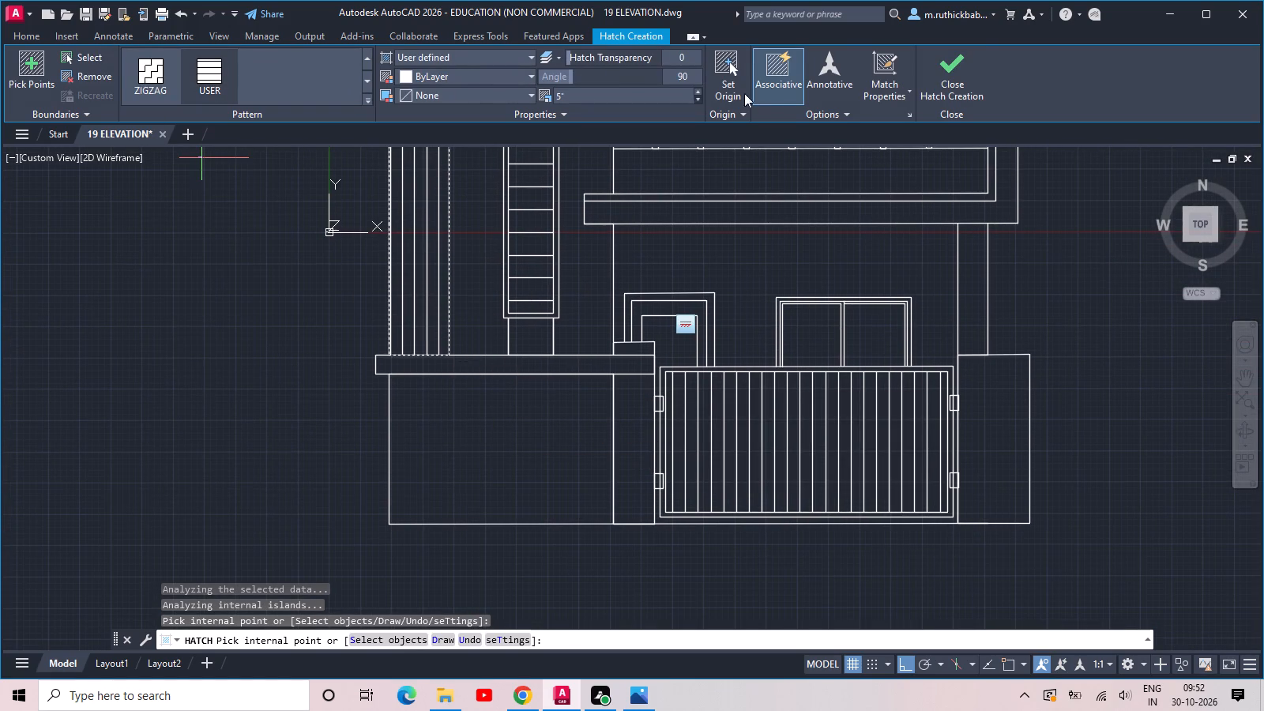
left_click(948, 74)
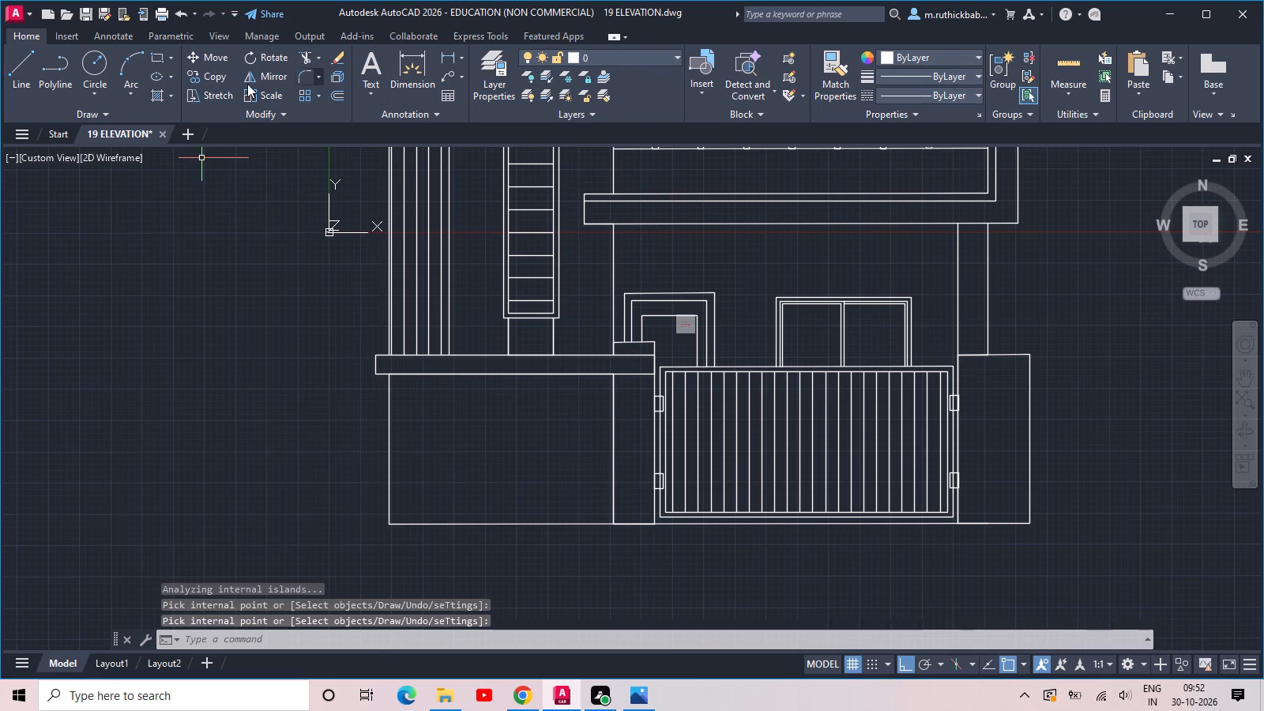
Hatch the compound wall panel beneath the tower with the ZIGZAG pattern at a scale of 100.
left_click(156, 95)
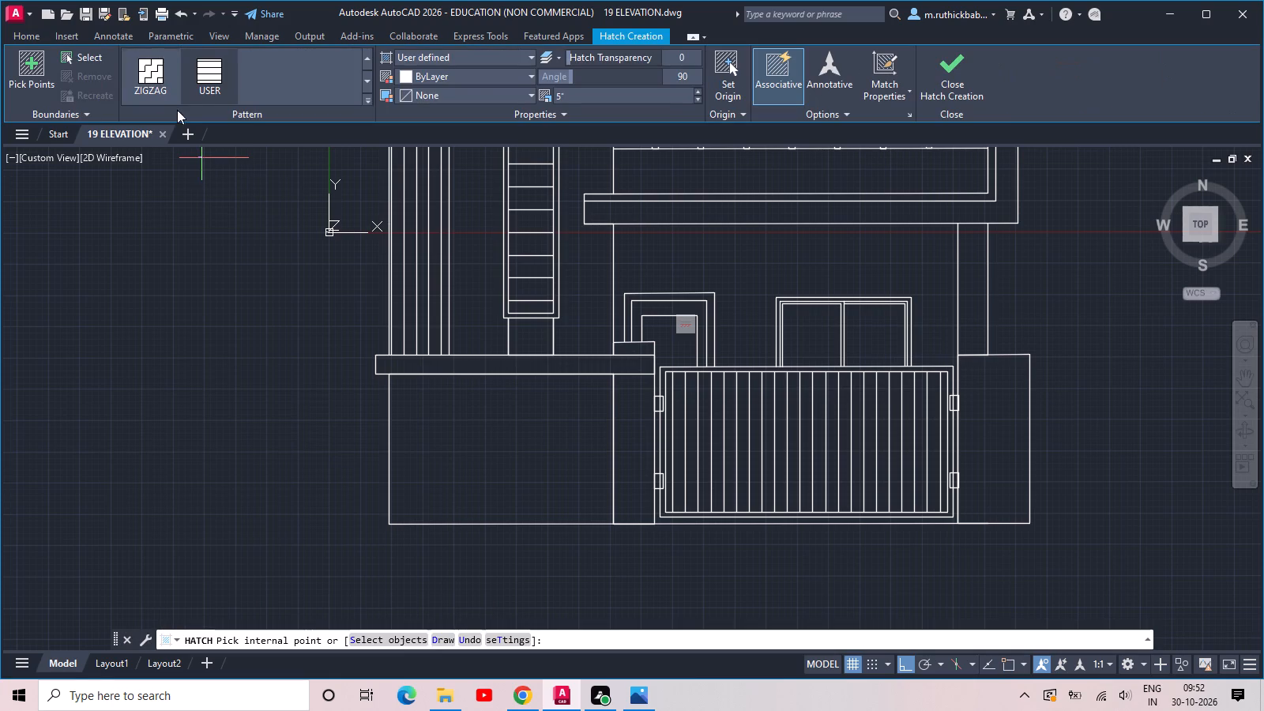
scroll(190, 83, "up", 1)
scroll(190, 85, "down", 1)
left_click(179, 85)
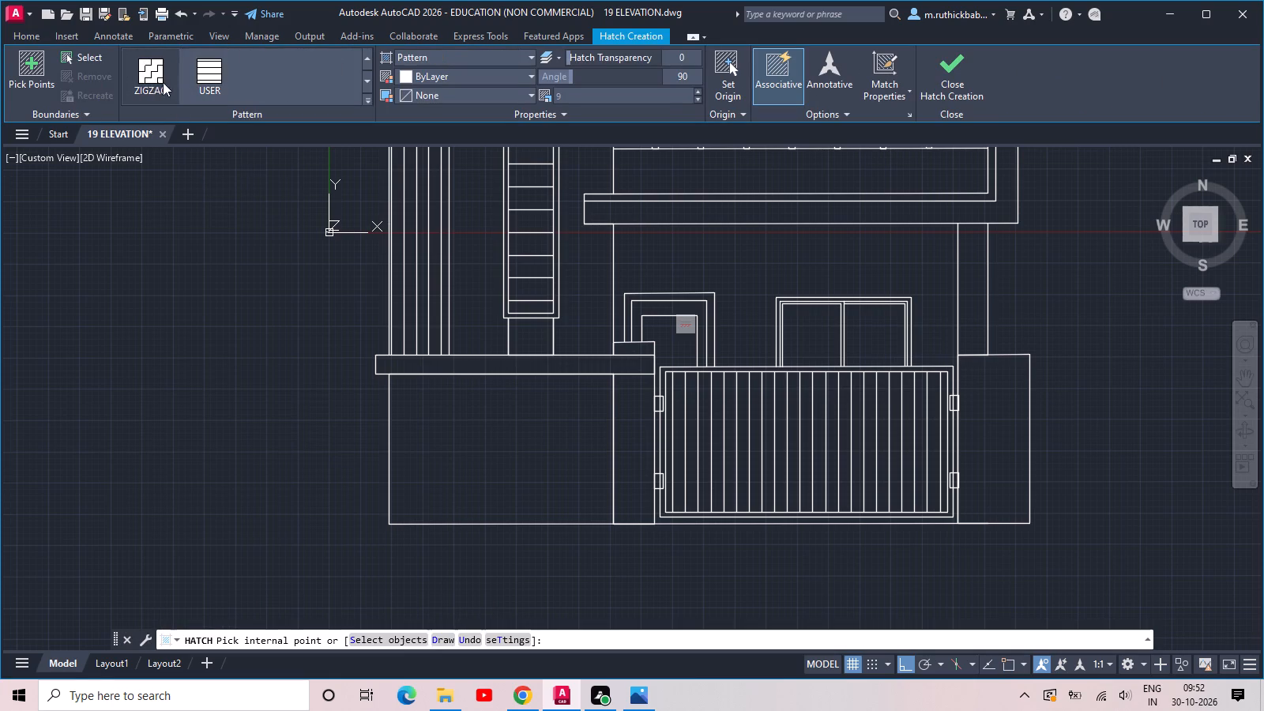
left_click(160, 81)
left_click(489, 440)
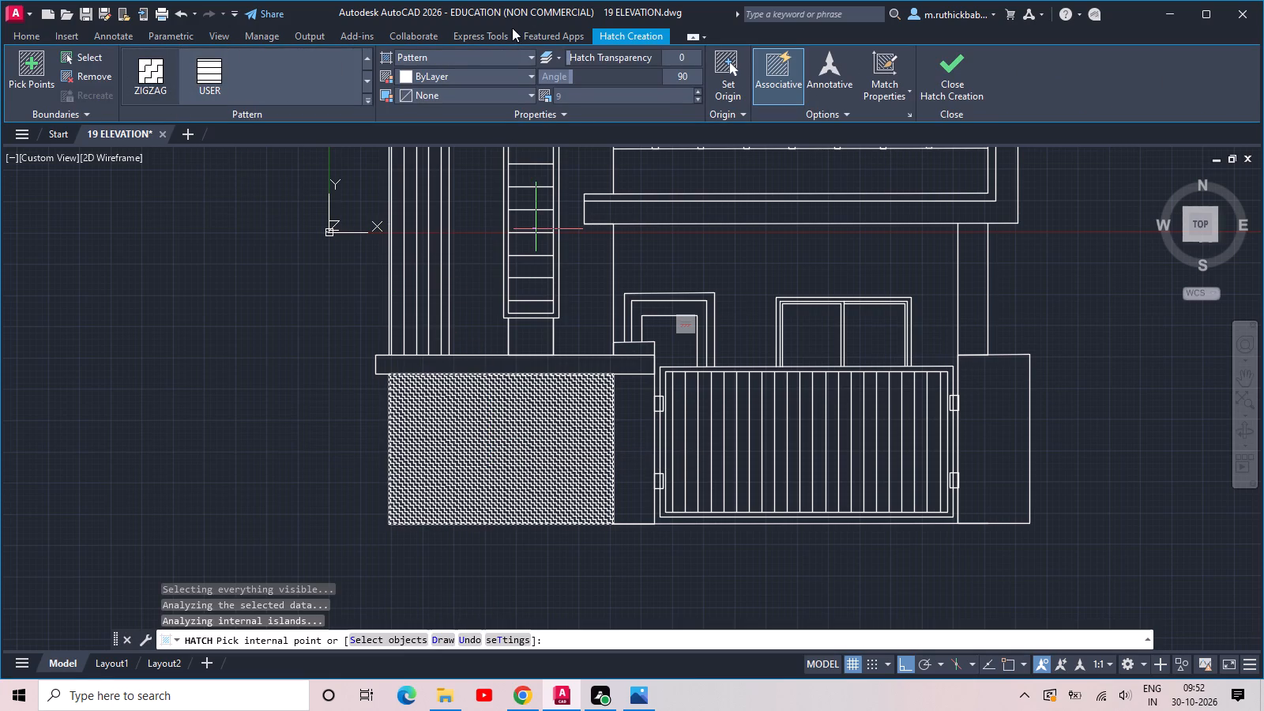
double_click(577, 95)
type("100")
key("Return")
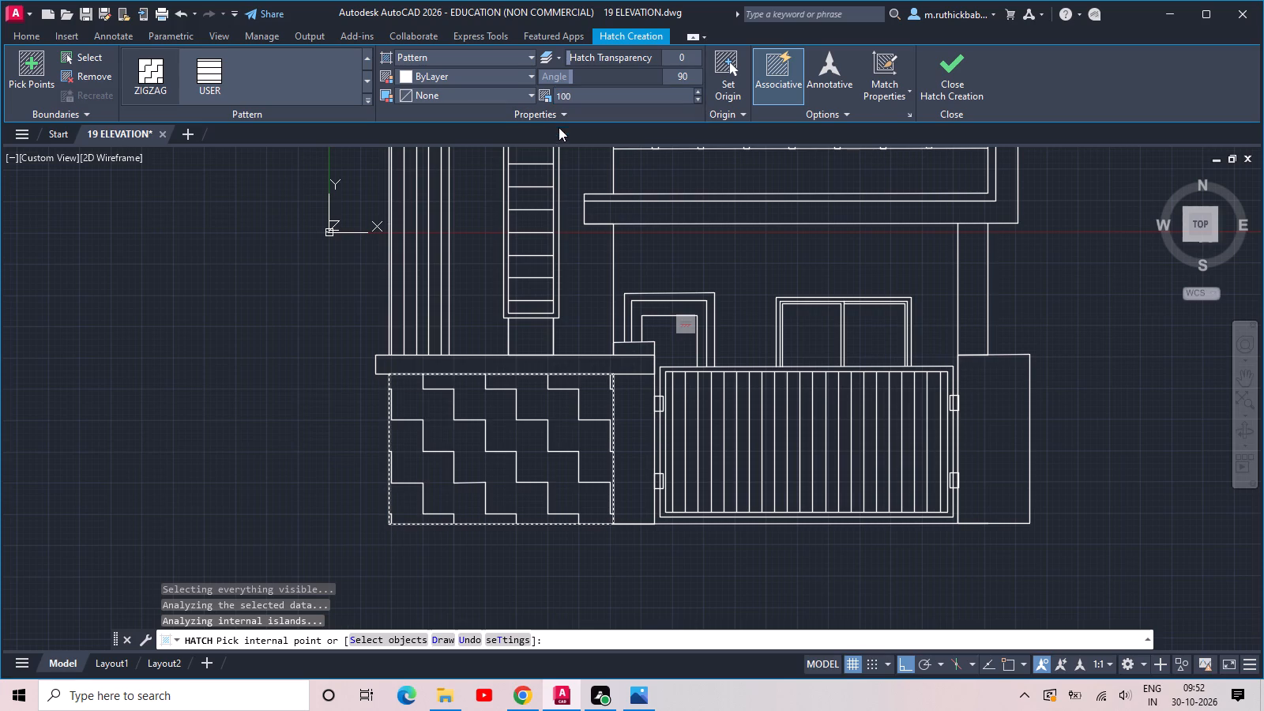
middle_click_drag(561, 141, 324, 301)
key("Return")
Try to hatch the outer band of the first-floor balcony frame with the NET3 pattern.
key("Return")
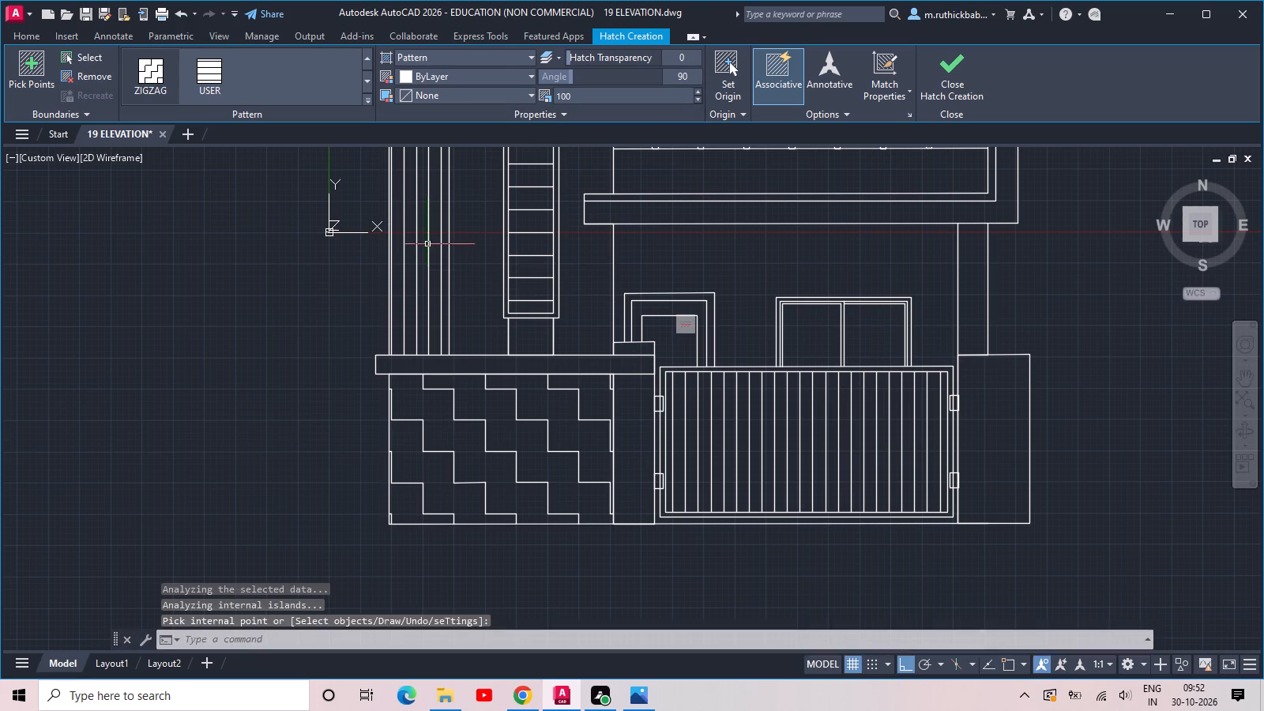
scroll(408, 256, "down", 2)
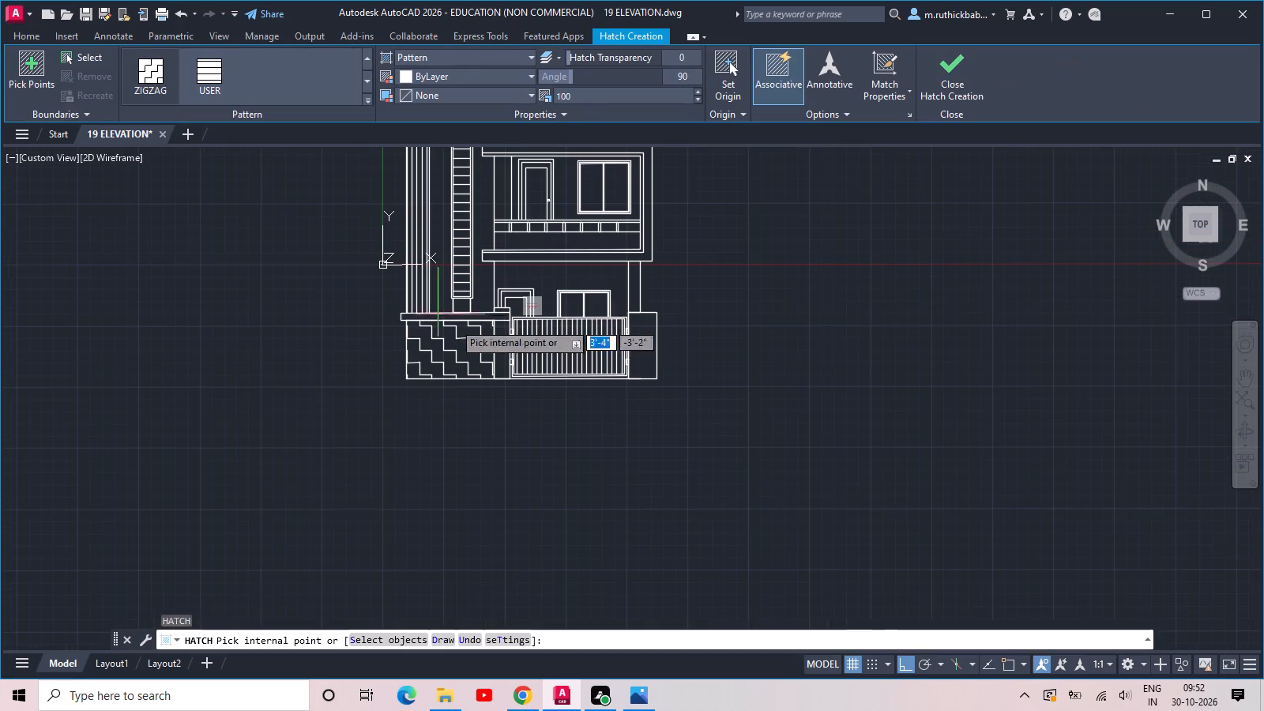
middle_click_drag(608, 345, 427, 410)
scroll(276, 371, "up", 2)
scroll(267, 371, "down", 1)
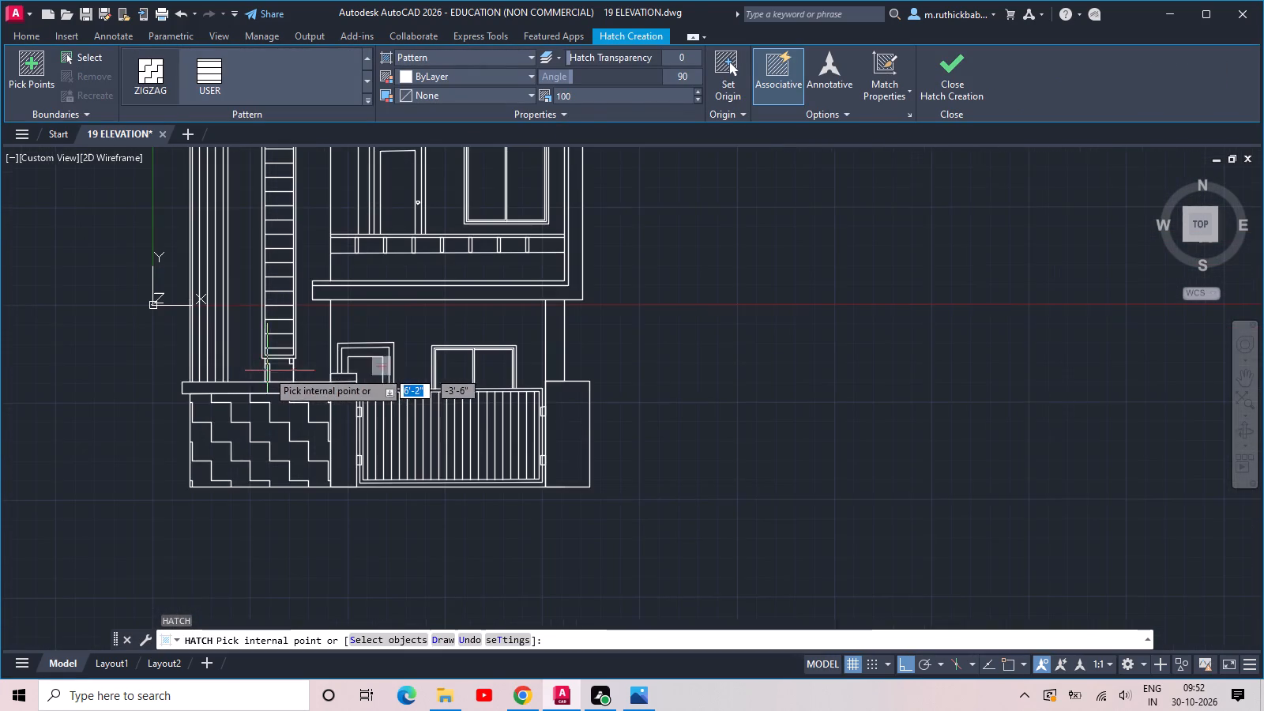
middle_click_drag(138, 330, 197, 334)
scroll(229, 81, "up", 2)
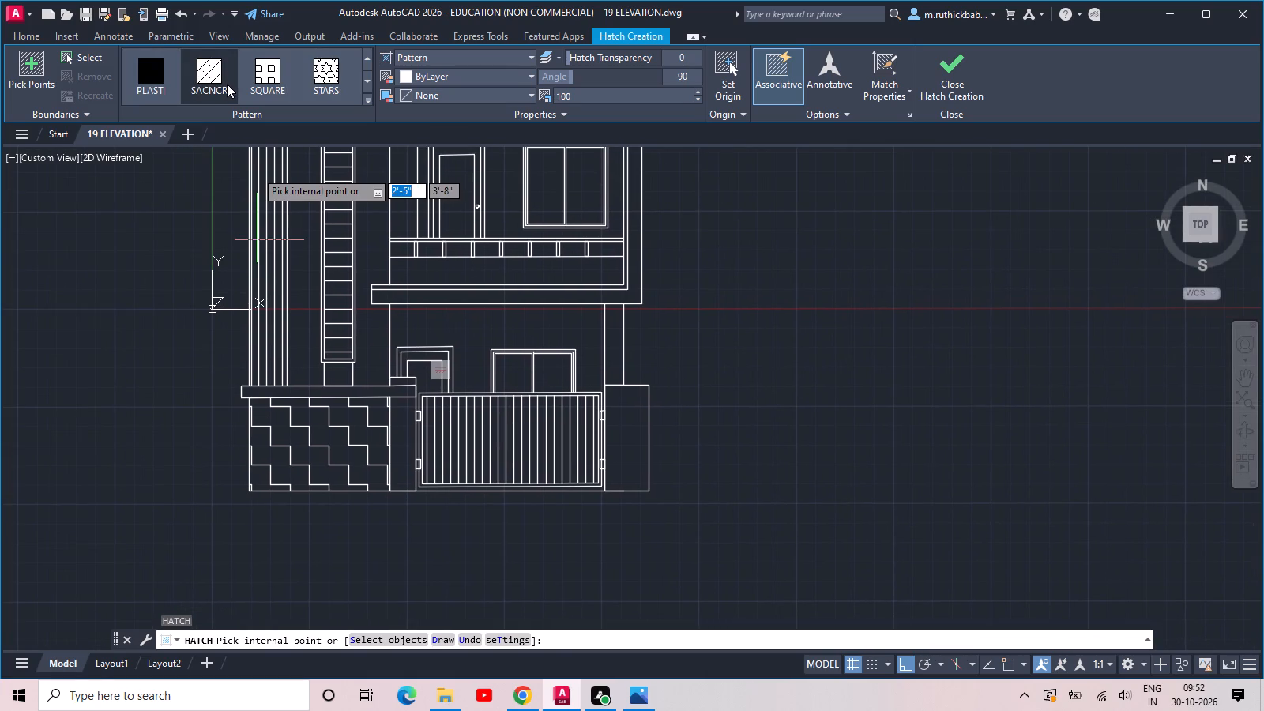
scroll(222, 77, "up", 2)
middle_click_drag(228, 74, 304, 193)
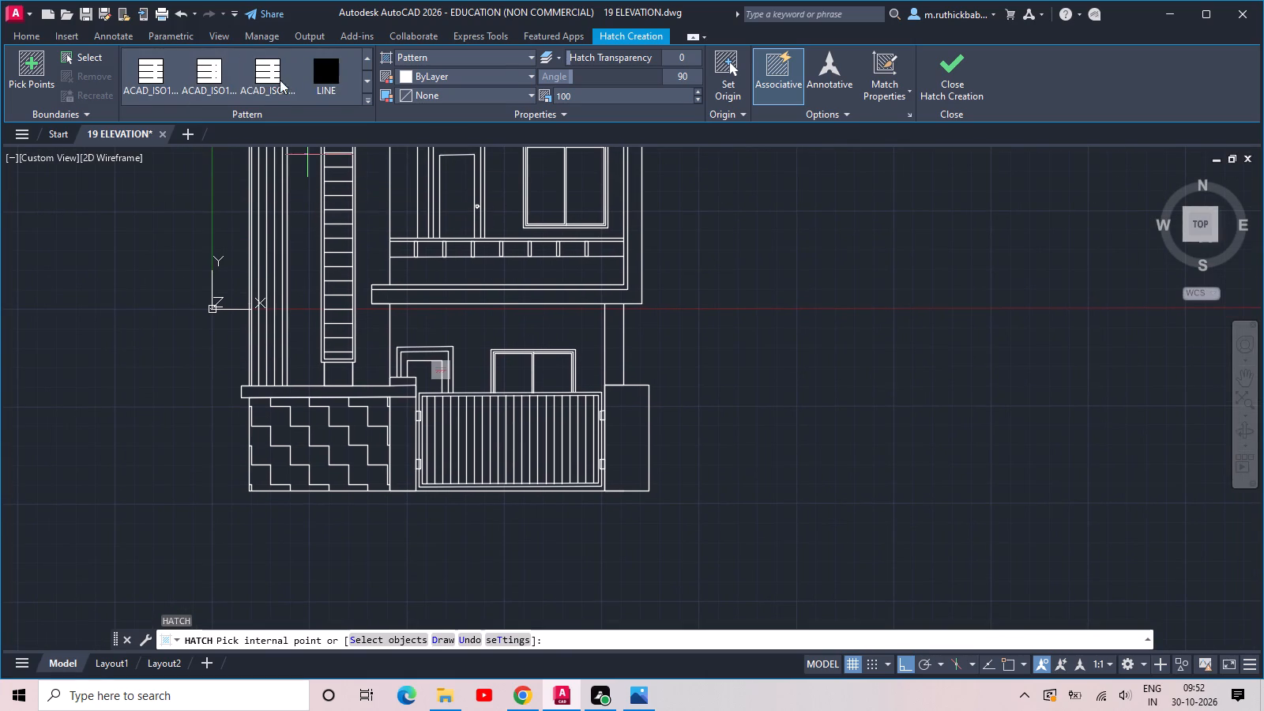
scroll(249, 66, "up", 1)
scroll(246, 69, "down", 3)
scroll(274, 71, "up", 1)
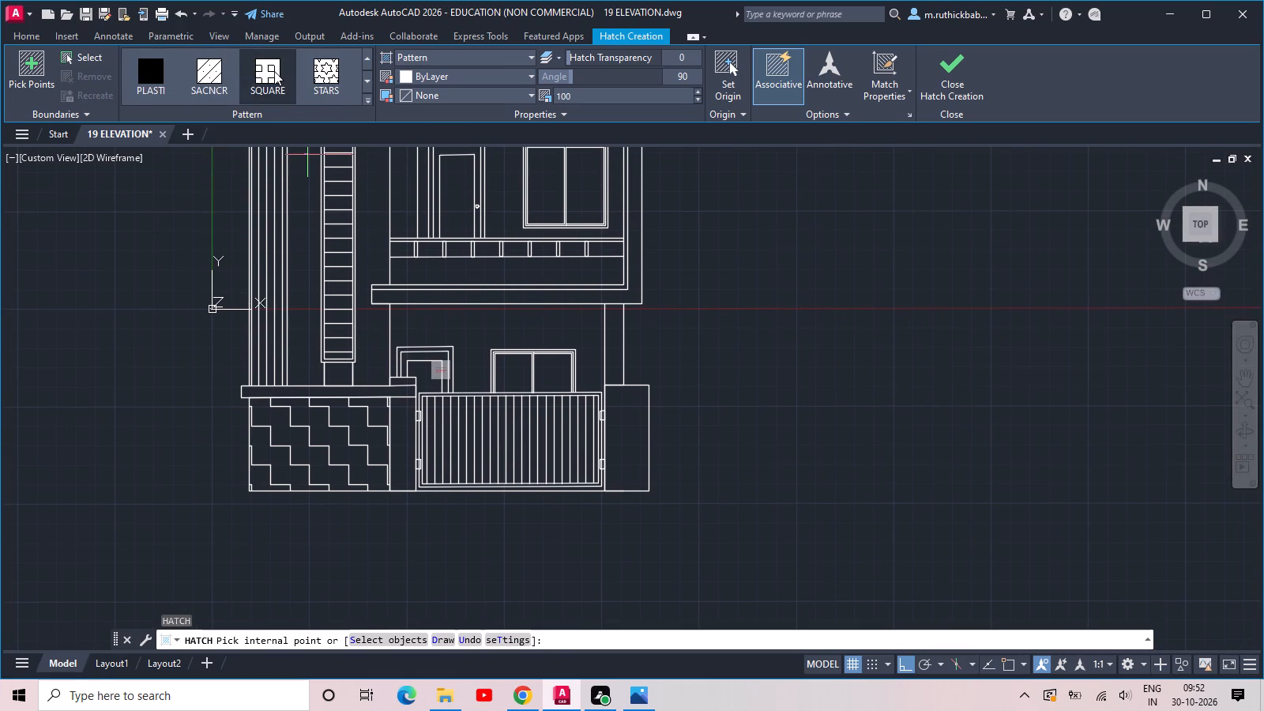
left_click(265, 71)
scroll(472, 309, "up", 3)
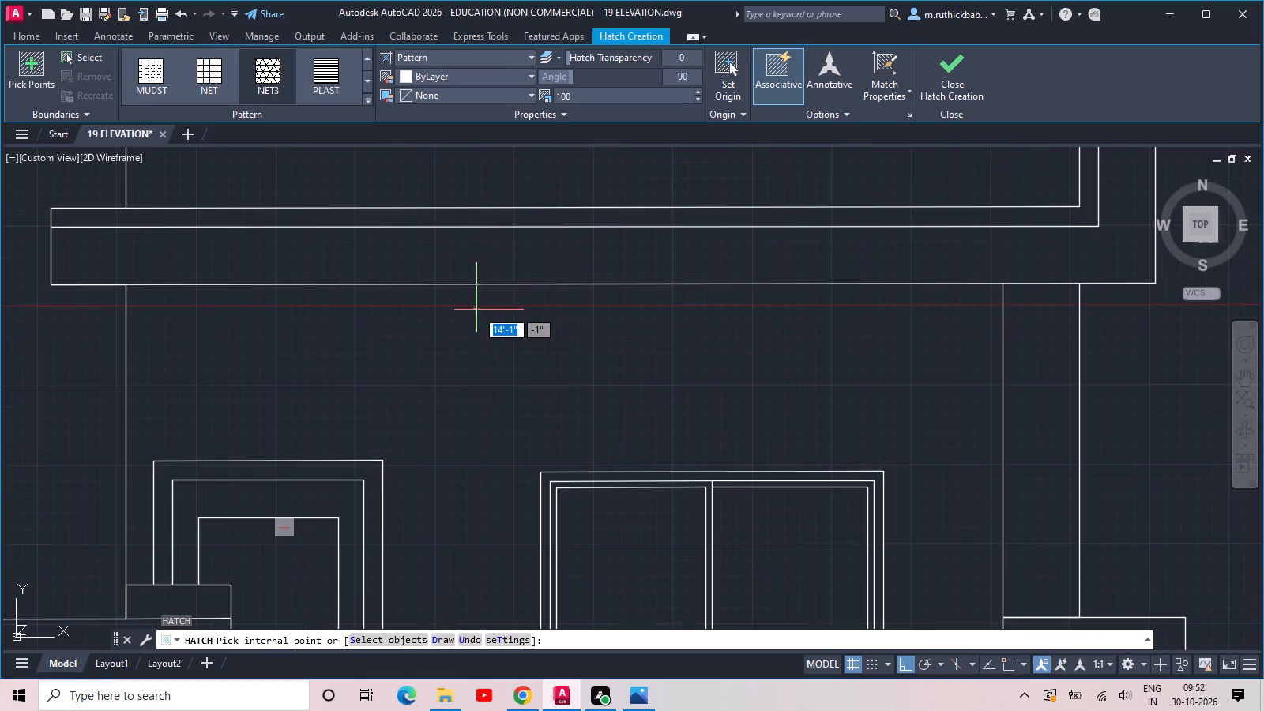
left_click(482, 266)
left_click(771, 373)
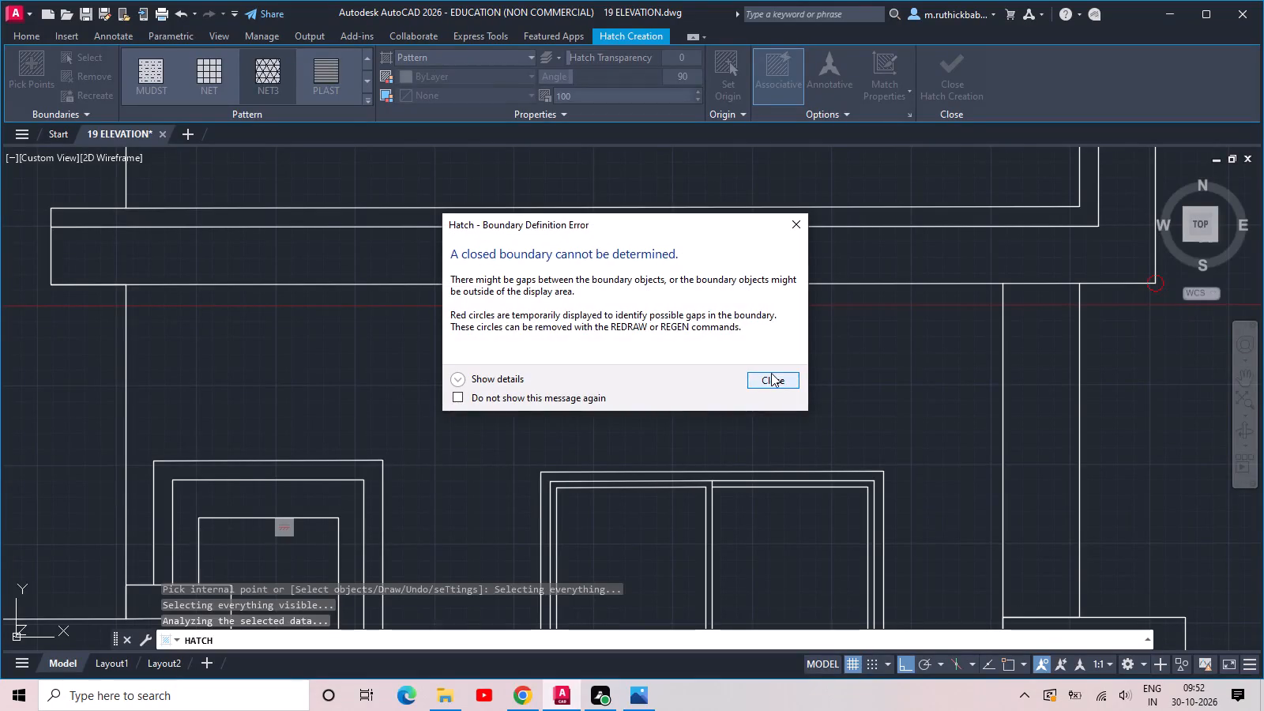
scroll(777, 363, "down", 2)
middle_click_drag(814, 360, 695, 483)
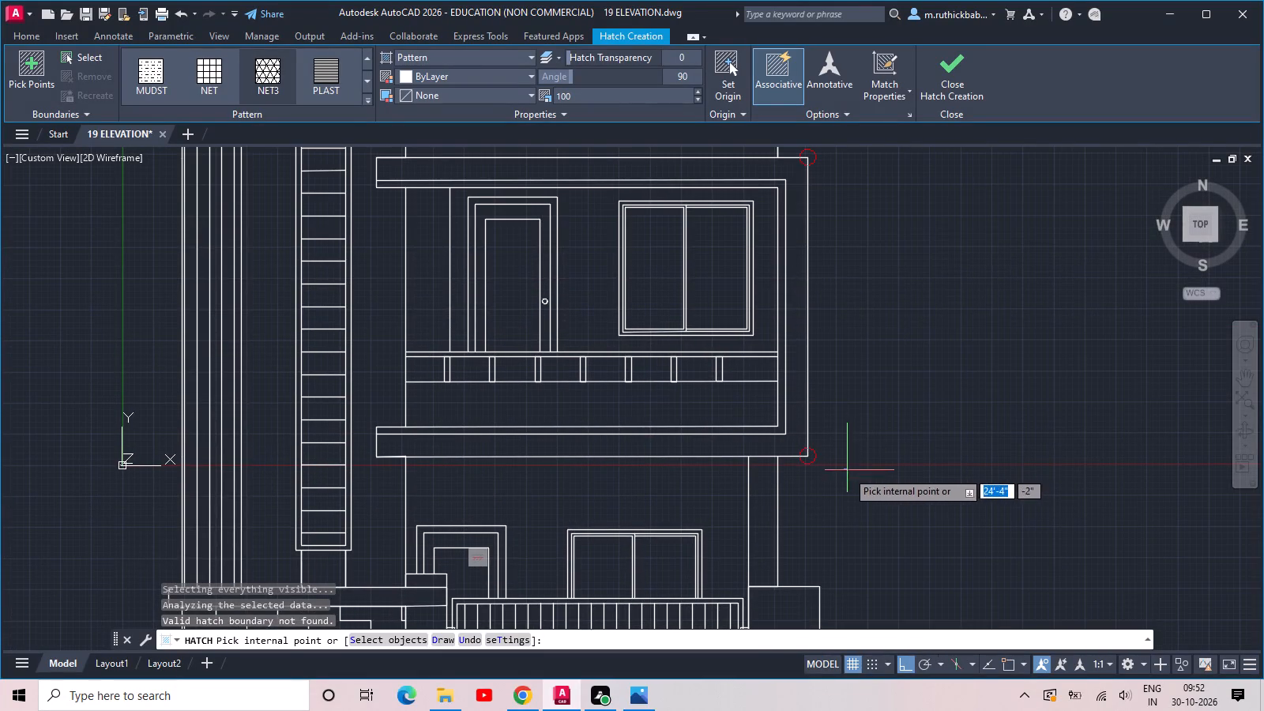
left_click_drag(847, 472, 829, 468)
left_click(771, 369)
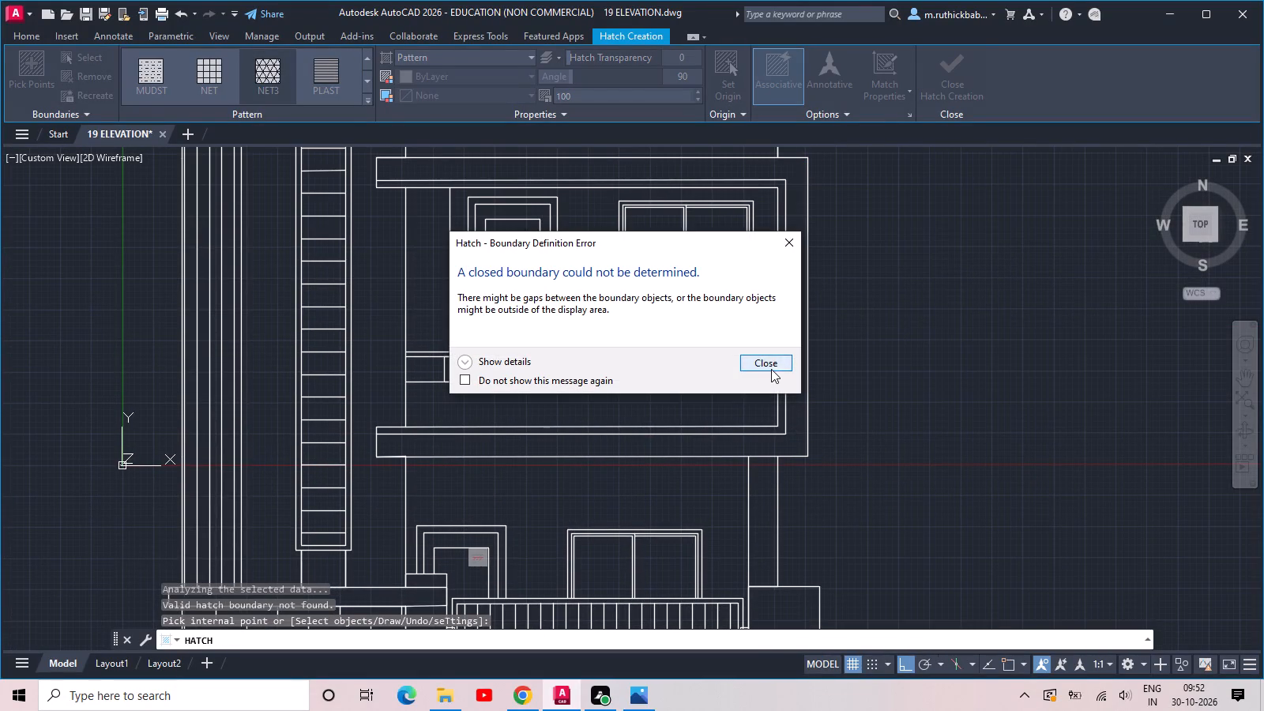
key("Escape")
Join the lines outlining the first-floor balcony frame, including its short end lines, into a polyline.
left_click(363, 412)
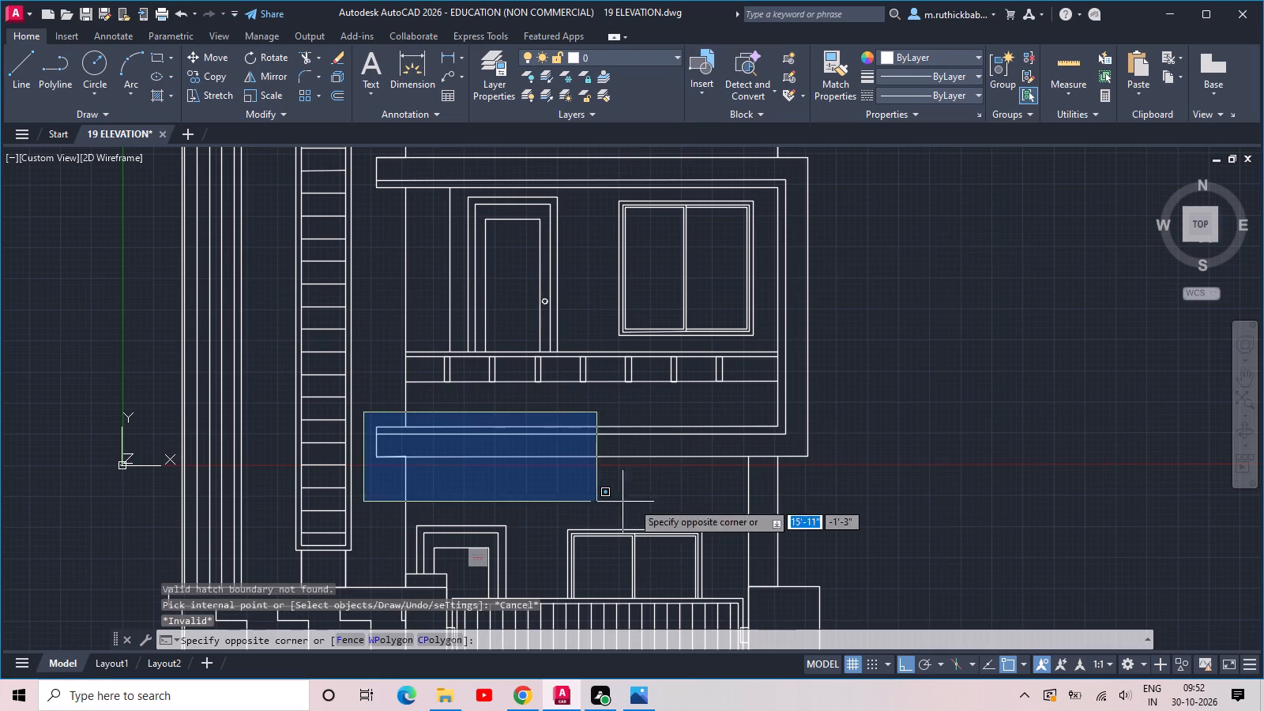
left_click(857, 487)
left_click_drag(835, 488, 826, 487)
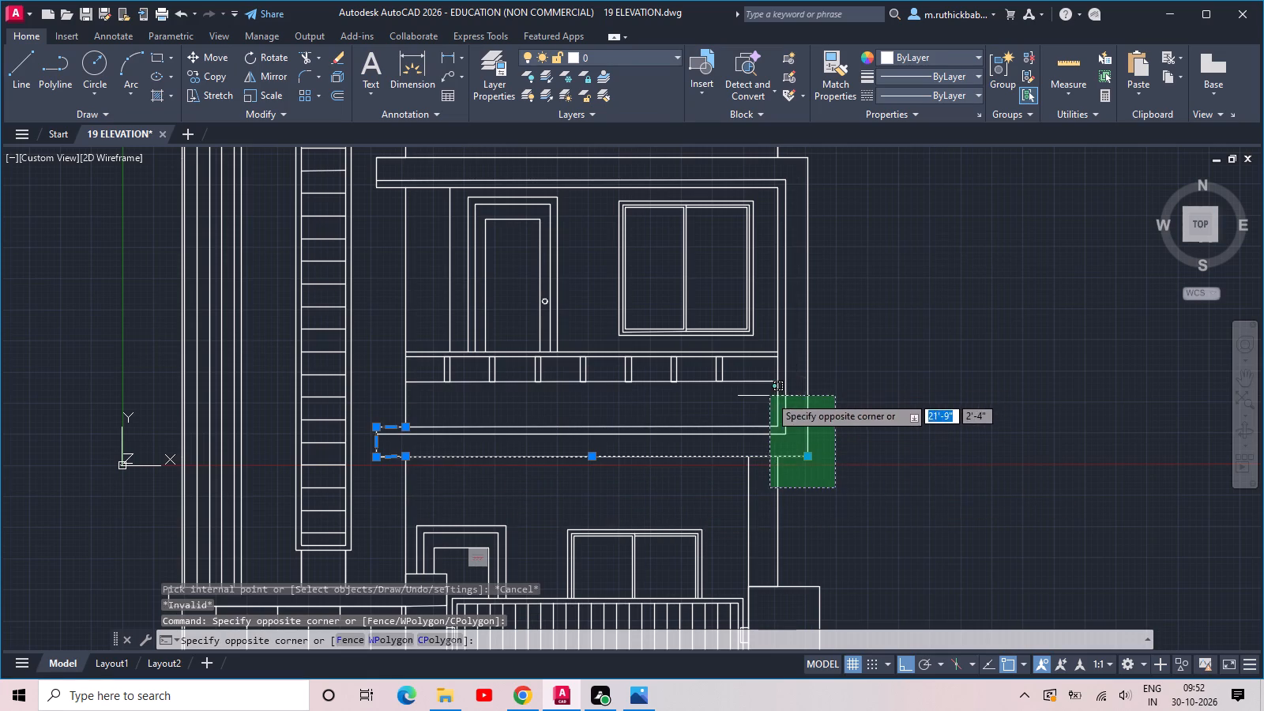
left_click(766, 401)
middle_click_drag(720, 253, 751, 379)
left_click_drag(785, 319, 775, 310)
left_click(750, 276)
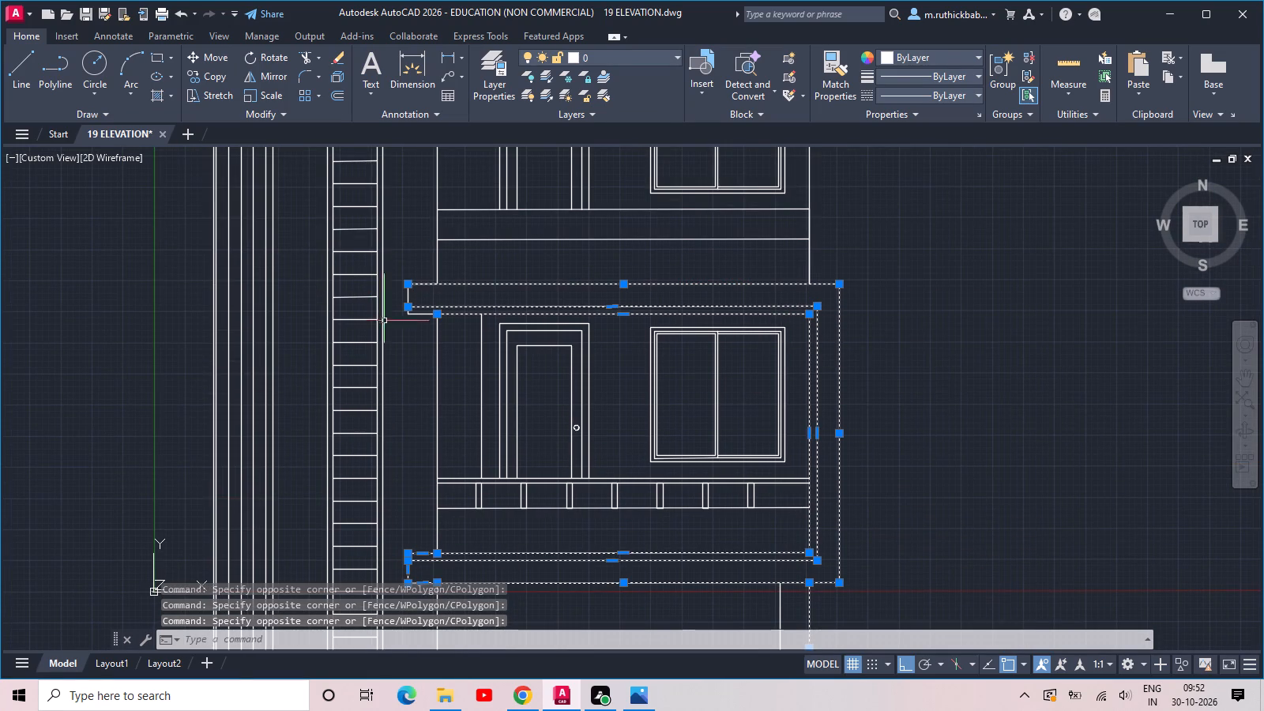
left_click(422, 325)
left_click(398, 278)
type("J")
key("space")
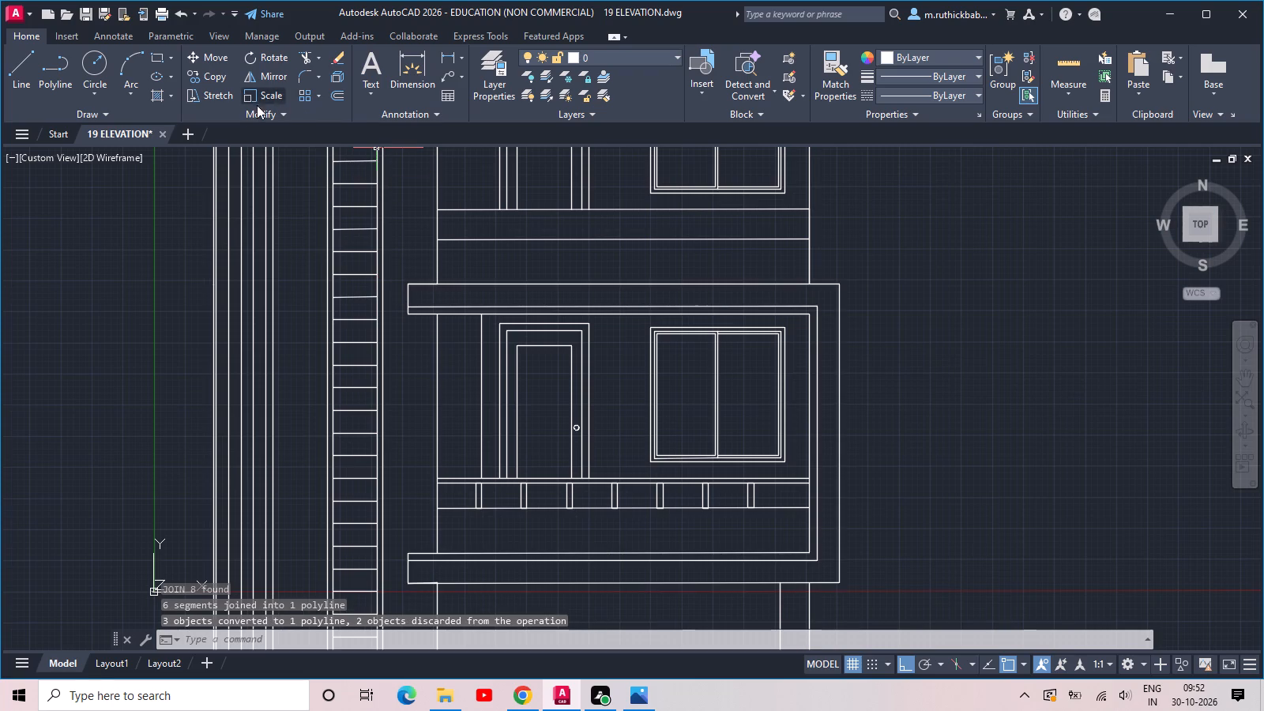
Hatch the outer band of the first-floor balcony frame with the NET3 pattern at a scale of 120.
left_click(134, 92)
left_click(156, 96)
left_click(156, 96)
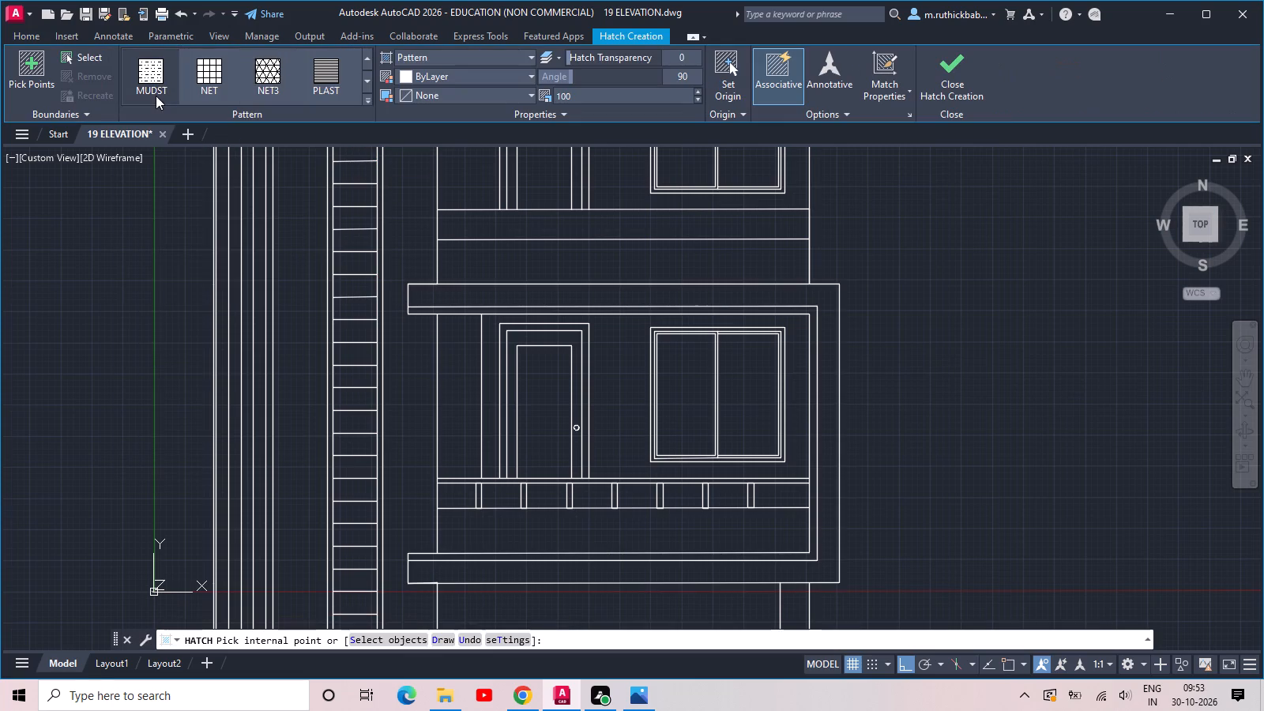
left_click(273, 75)
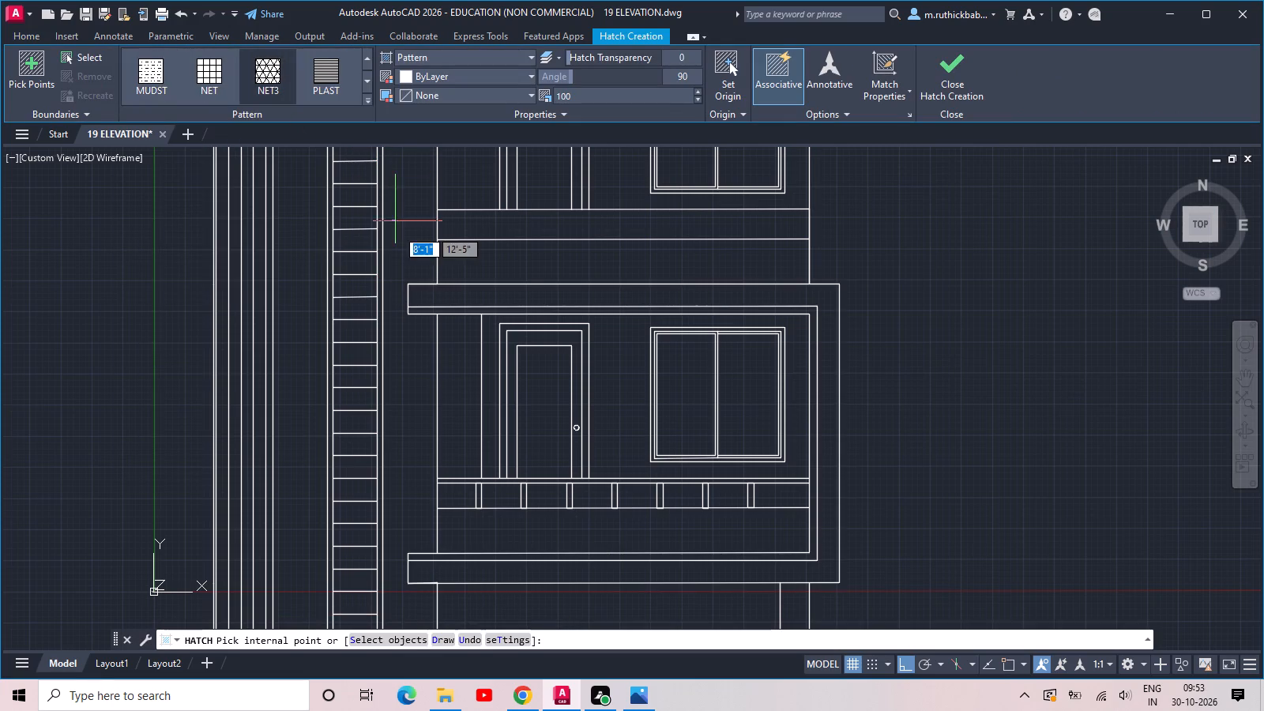
left_click(451, 295)
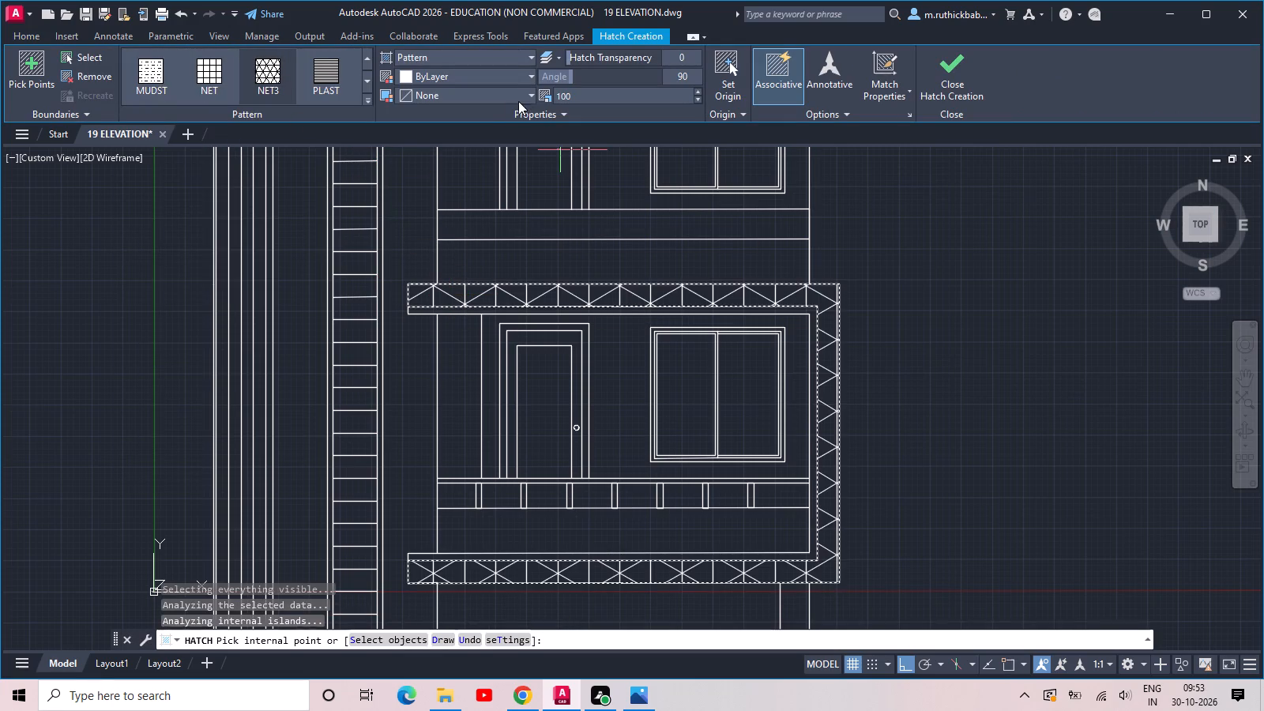
double_click(588, 90)
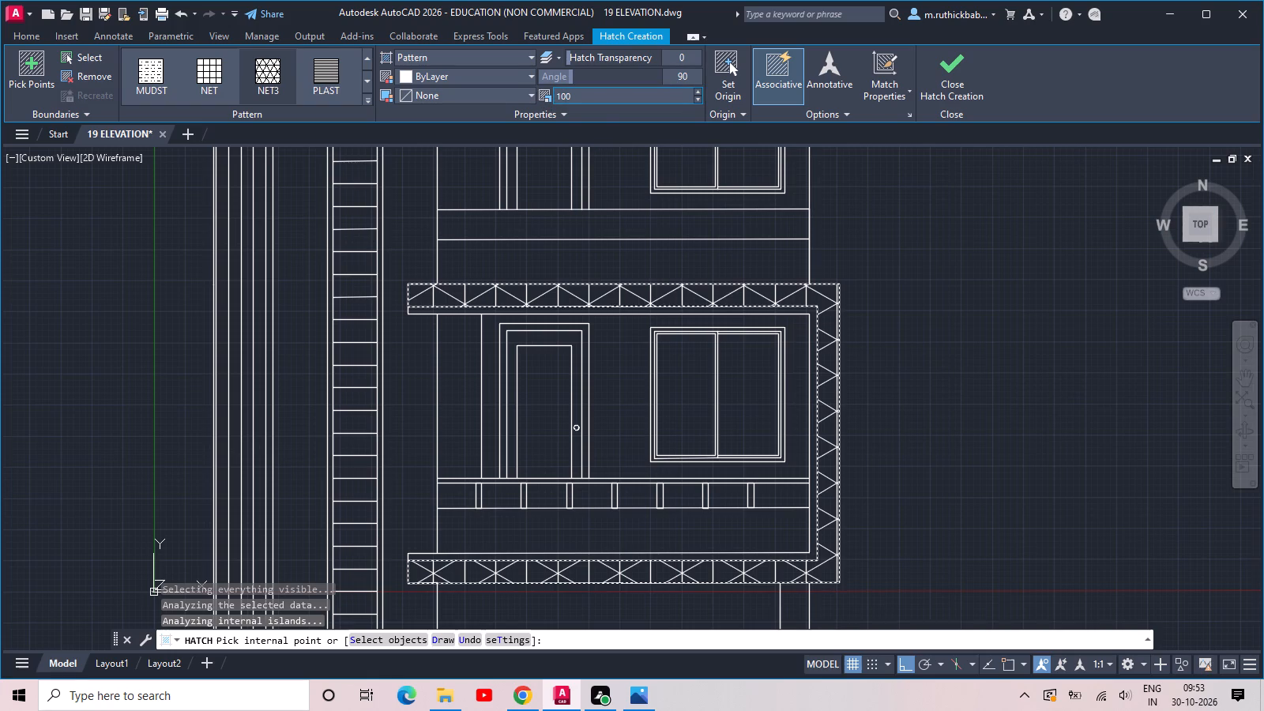
double_click(582, 94)
type("120")
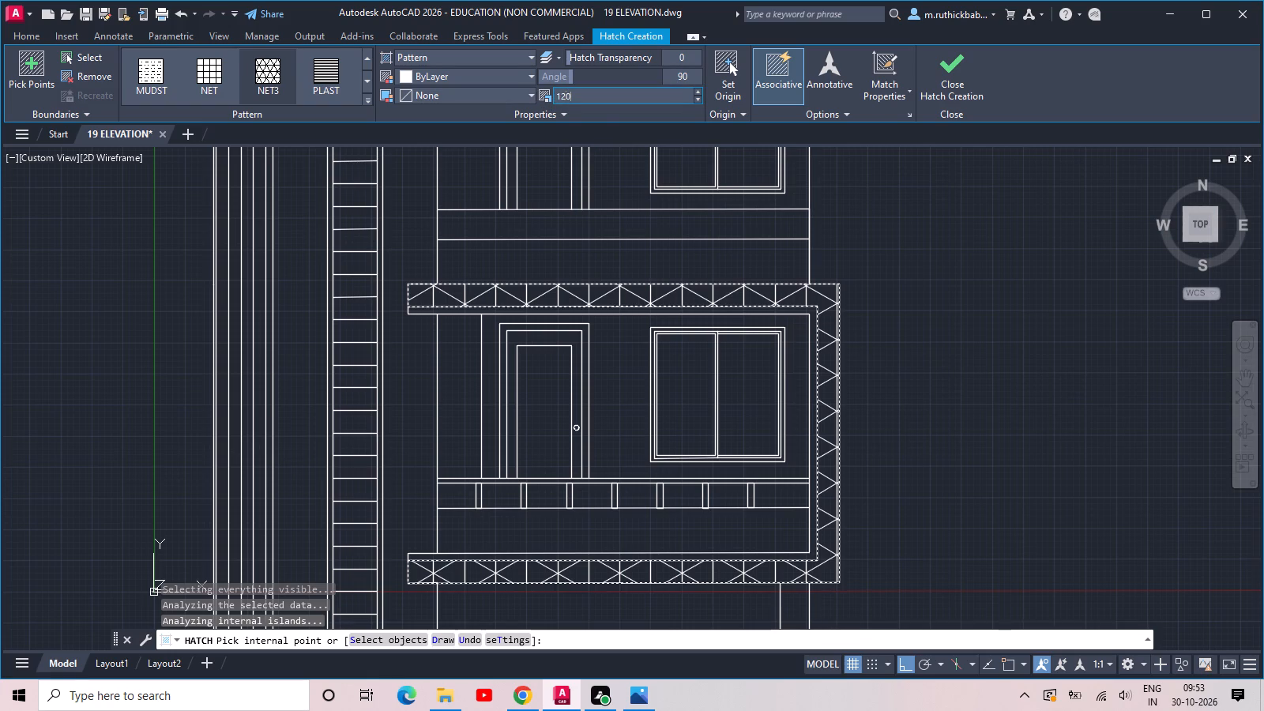
key("Return")
Add the projecting slab band above the second-floor door and window to the NET3 hatch and finish it.
scroll(638, 156, "down", 1)
middle_click_drag(646, 189, 656, 414)
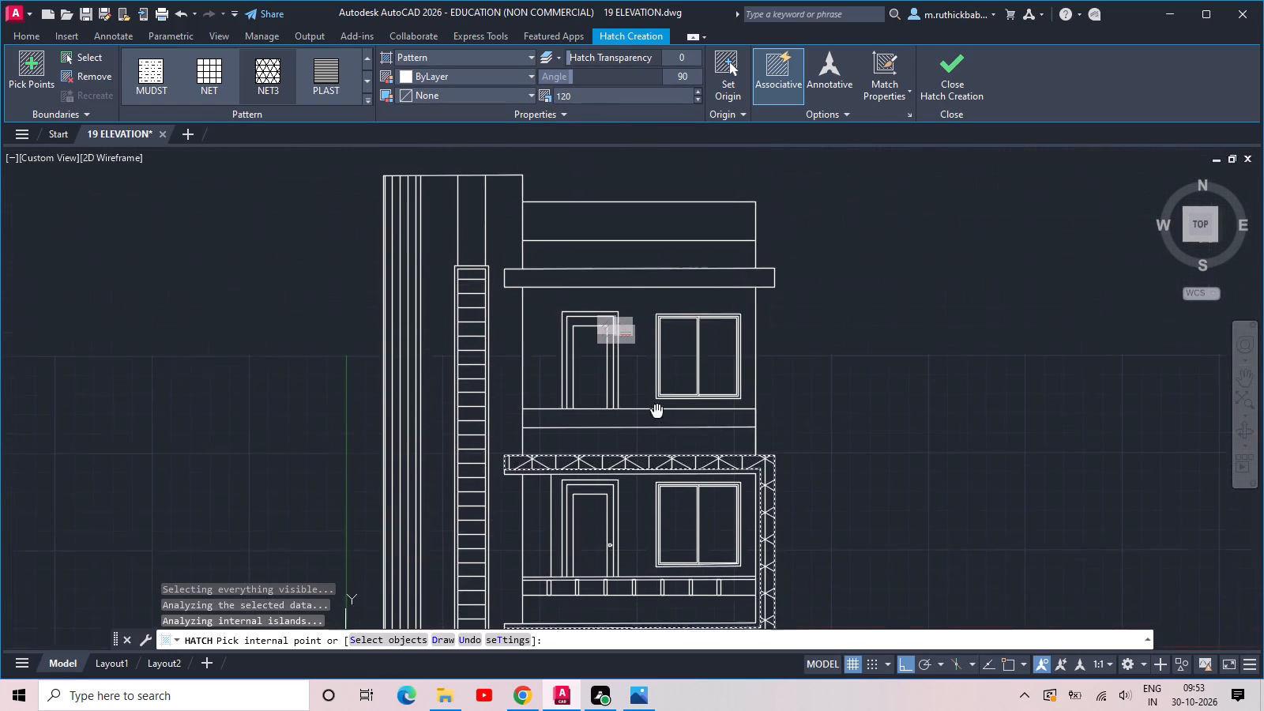
middle_click_drag(656, 414, 656, 416)
scroll(647, 322, "up", 1)
left_click(623, 277)
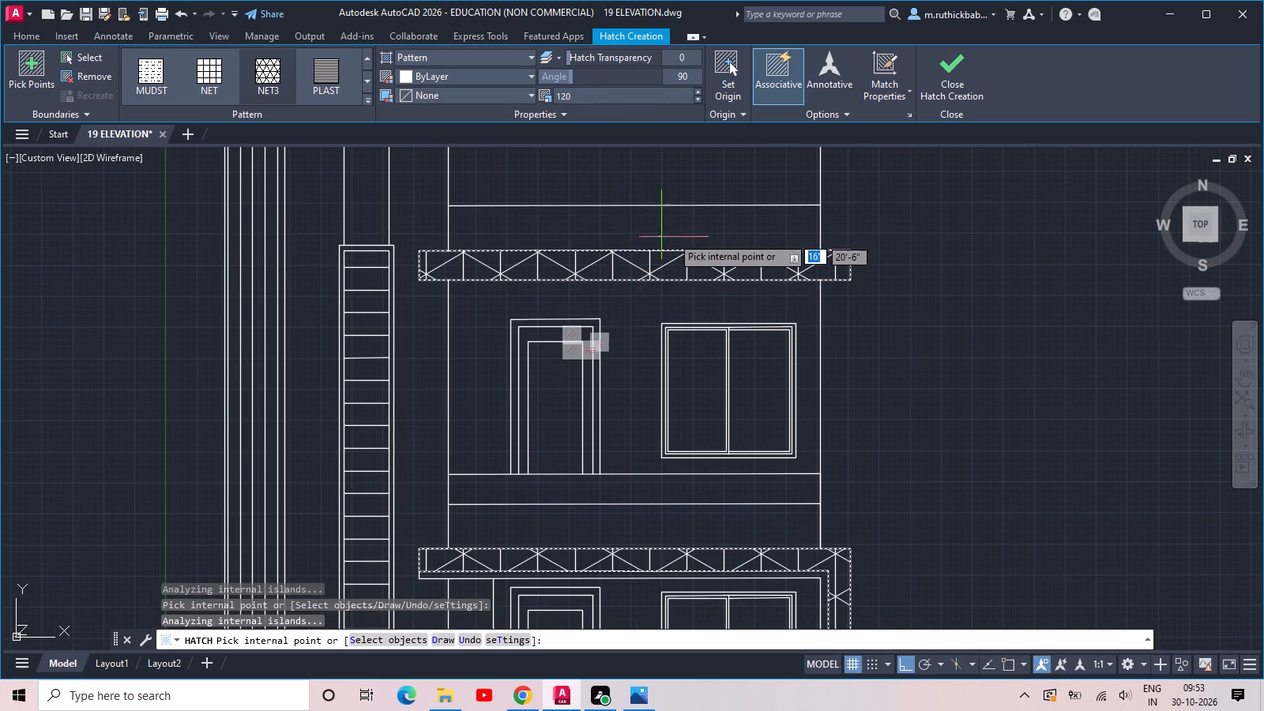
scroll(683, 236, "down", 1)
key("Return")
key("Return")
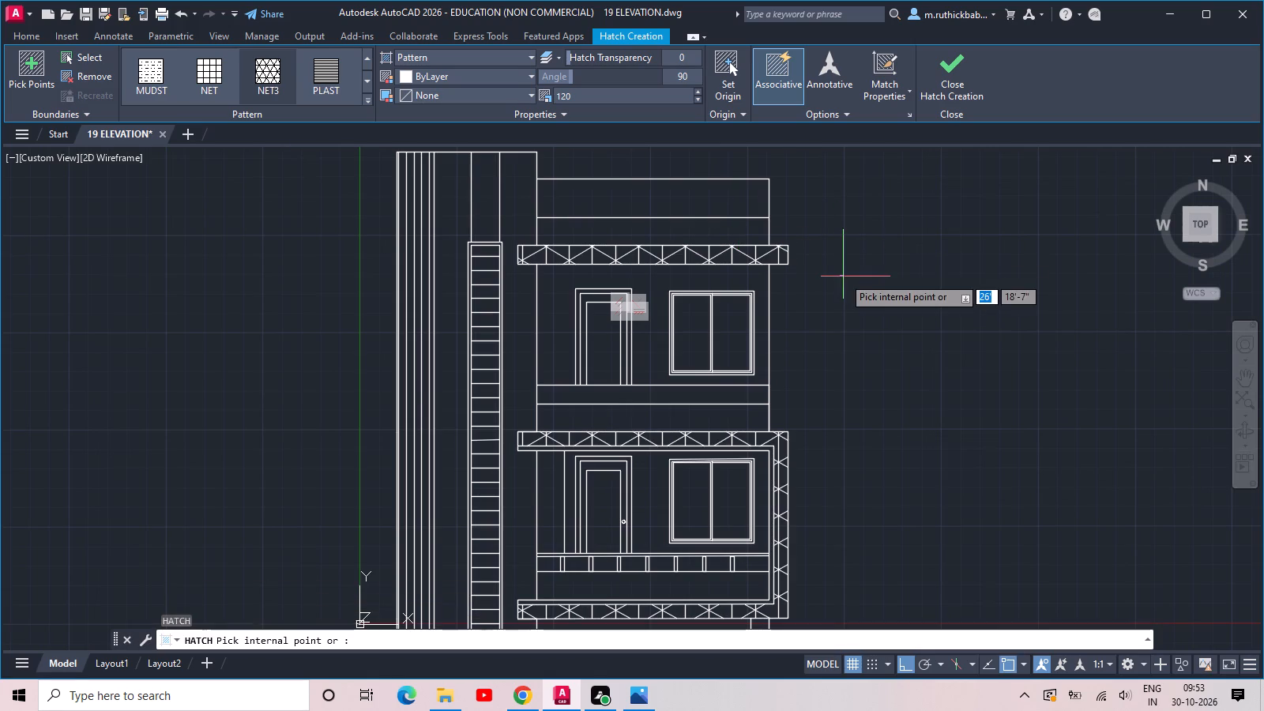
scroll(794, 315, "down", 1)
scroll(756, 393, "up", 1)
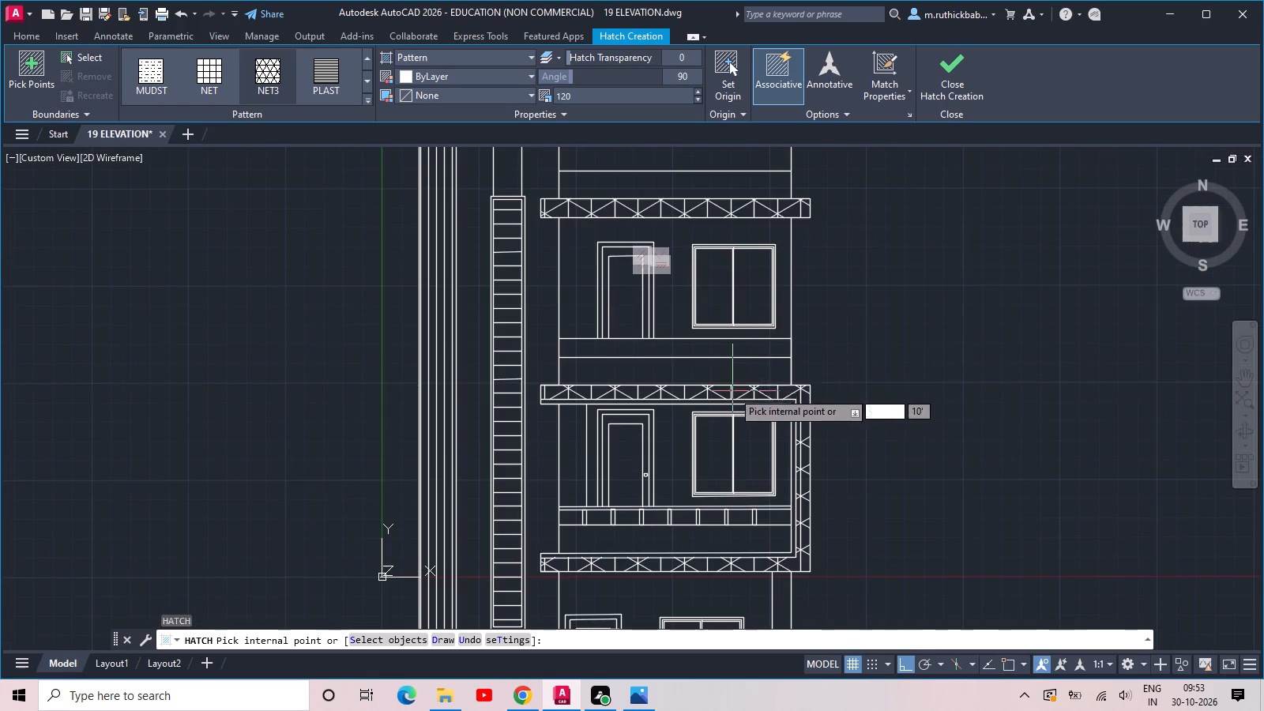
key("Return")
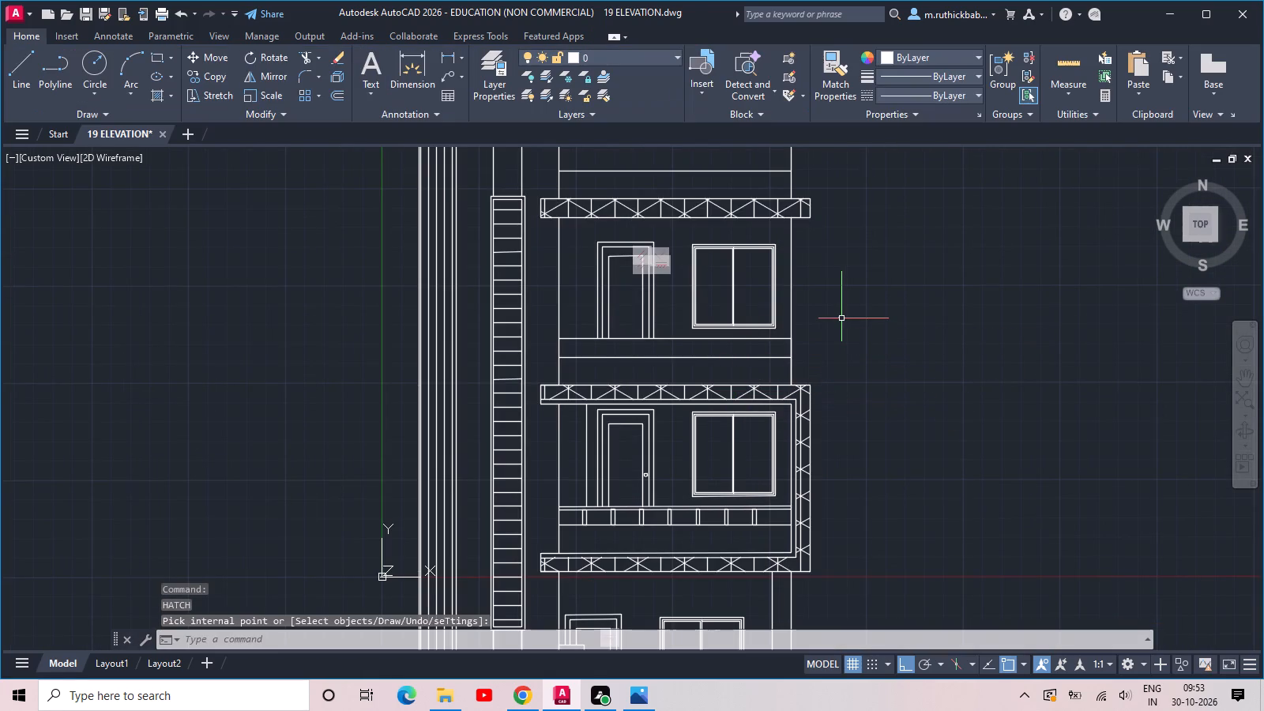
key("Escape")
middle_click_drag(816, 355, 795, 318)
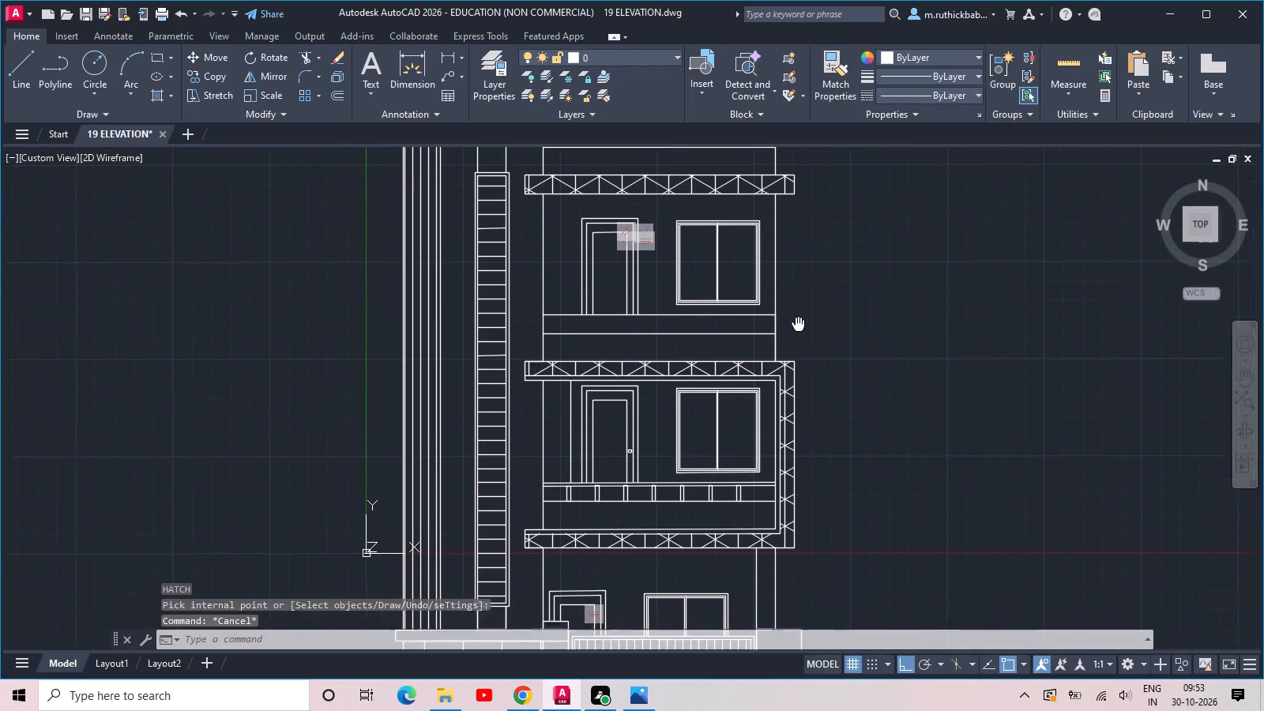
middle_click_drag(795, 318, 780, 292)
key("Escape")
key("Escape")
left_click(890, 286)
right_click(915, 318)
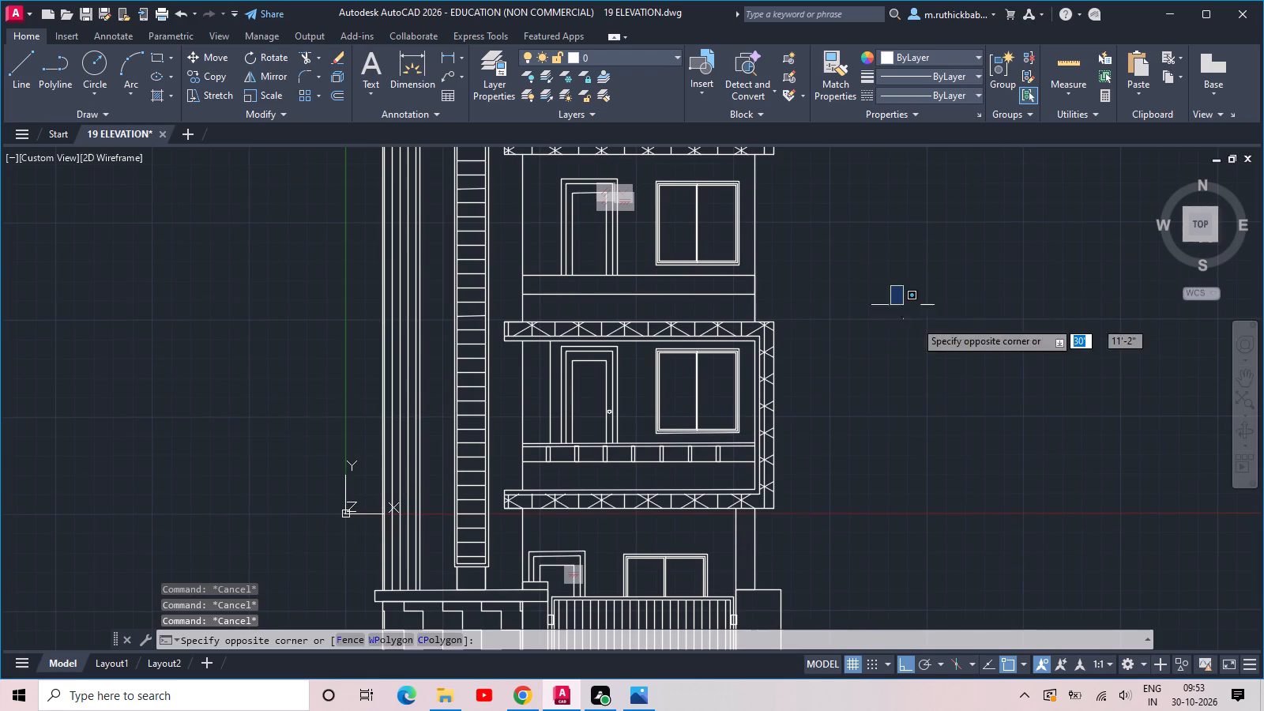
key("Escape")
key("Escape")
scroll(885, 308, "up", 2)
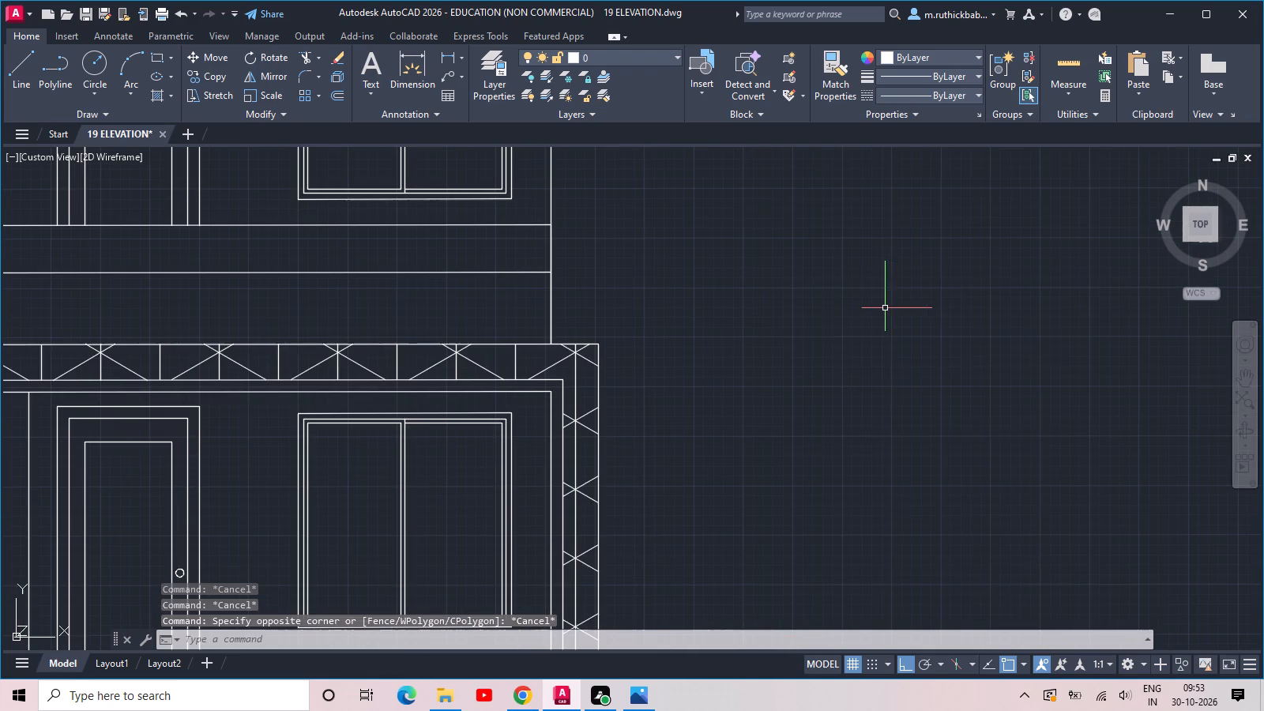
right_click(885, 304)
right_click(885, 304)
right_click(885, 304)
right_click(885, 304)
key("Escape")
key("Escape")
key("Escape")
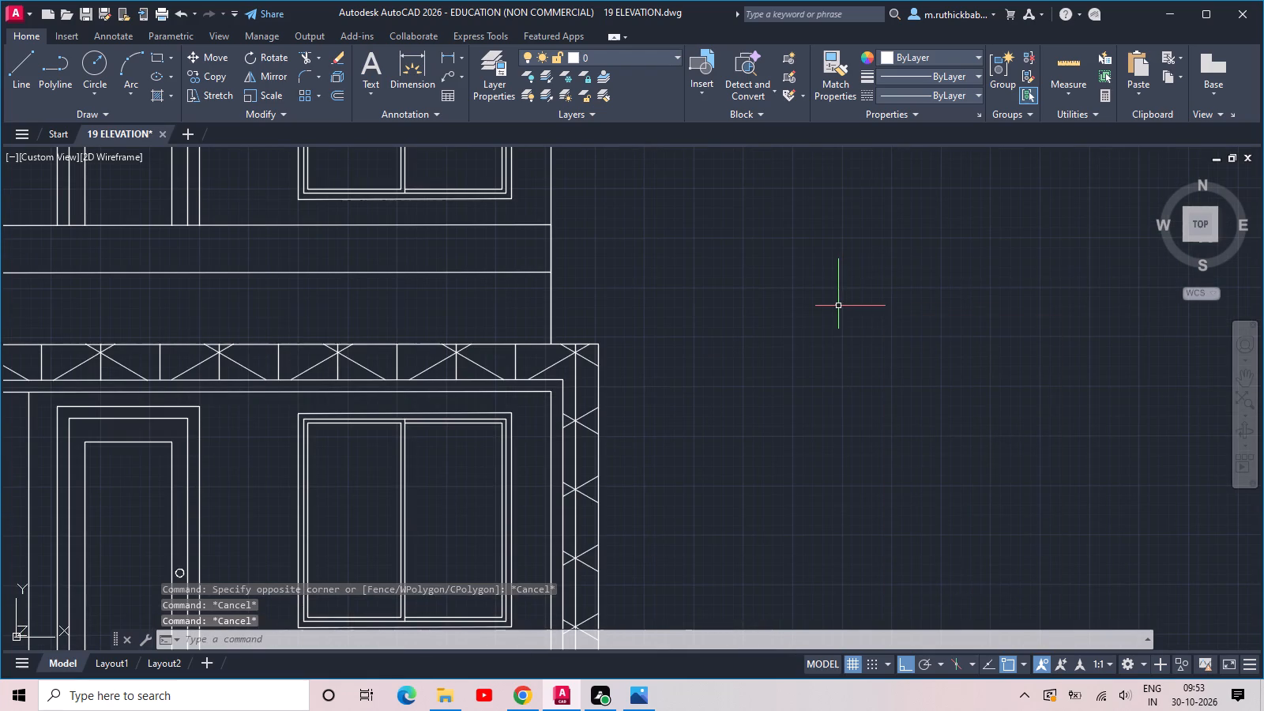
Copy the seven balusters of the first-floor balcony railing 9'-0" straight up onto the second-floor railing band.
scroll(835, 308, "down", 3)
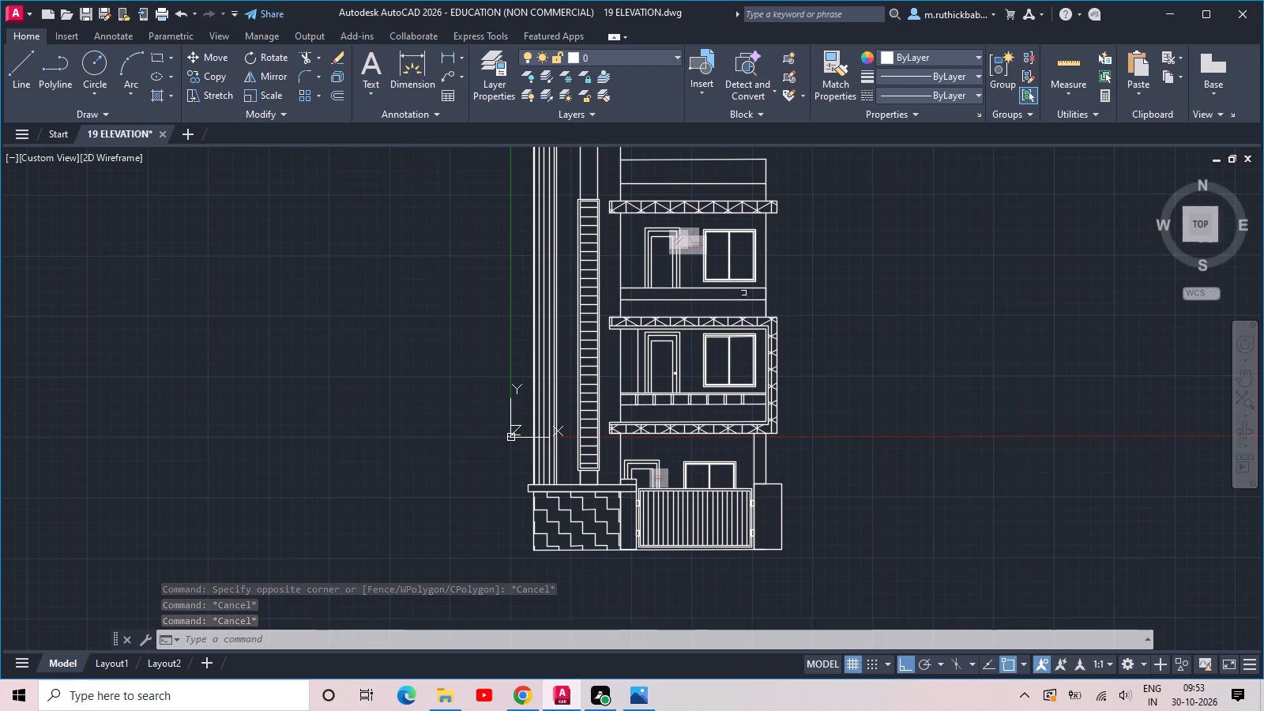
scroll(690, 404, "up", 2)
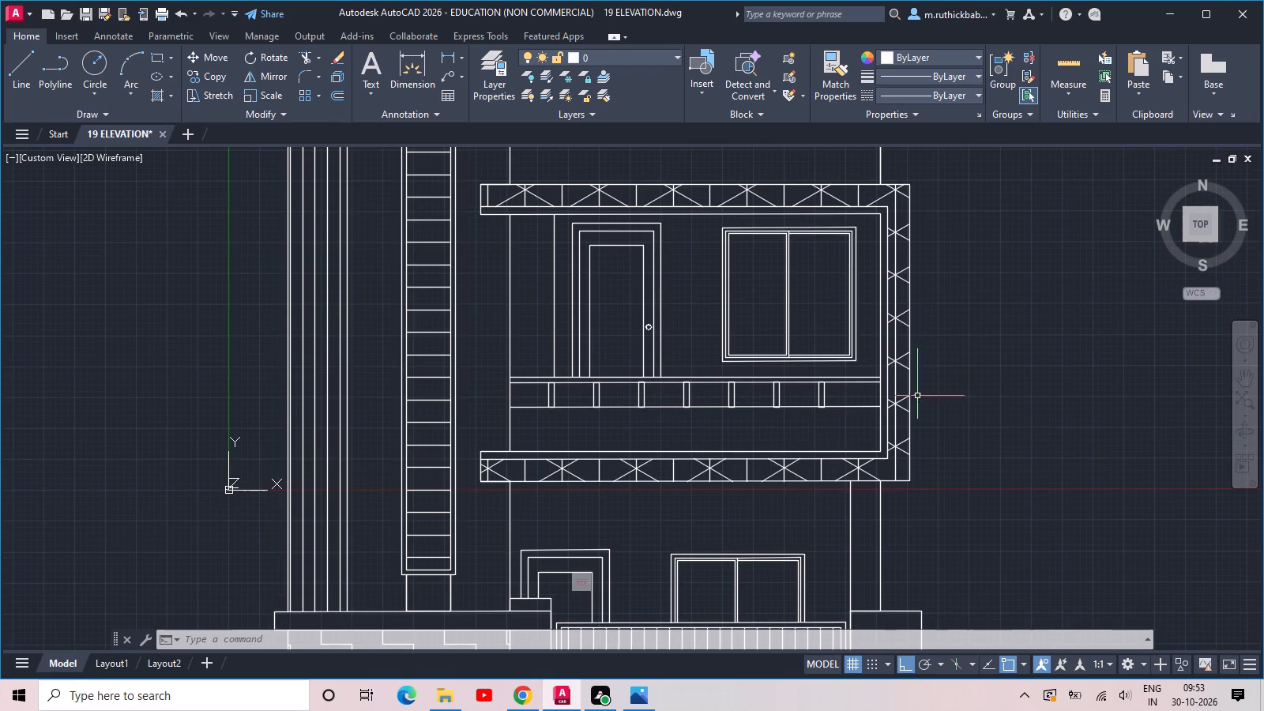
left_click(849, 399)
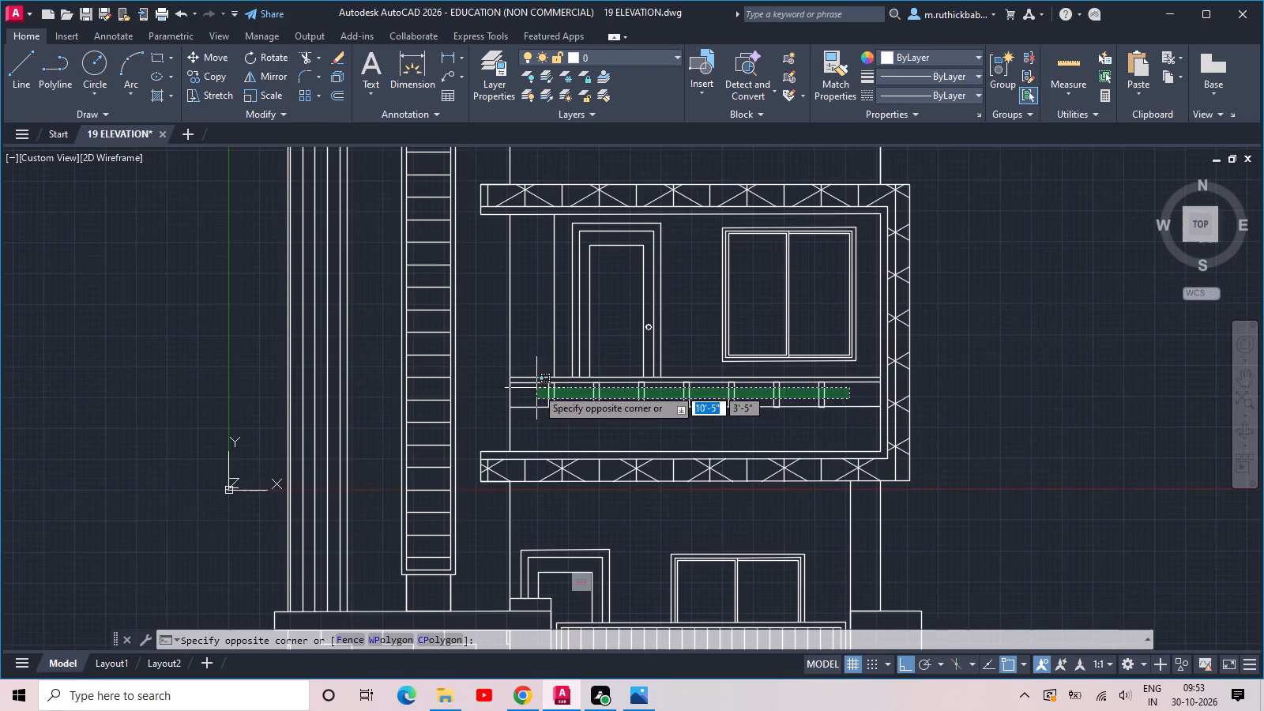
left_click(534, 388)
key("c")
type("O")
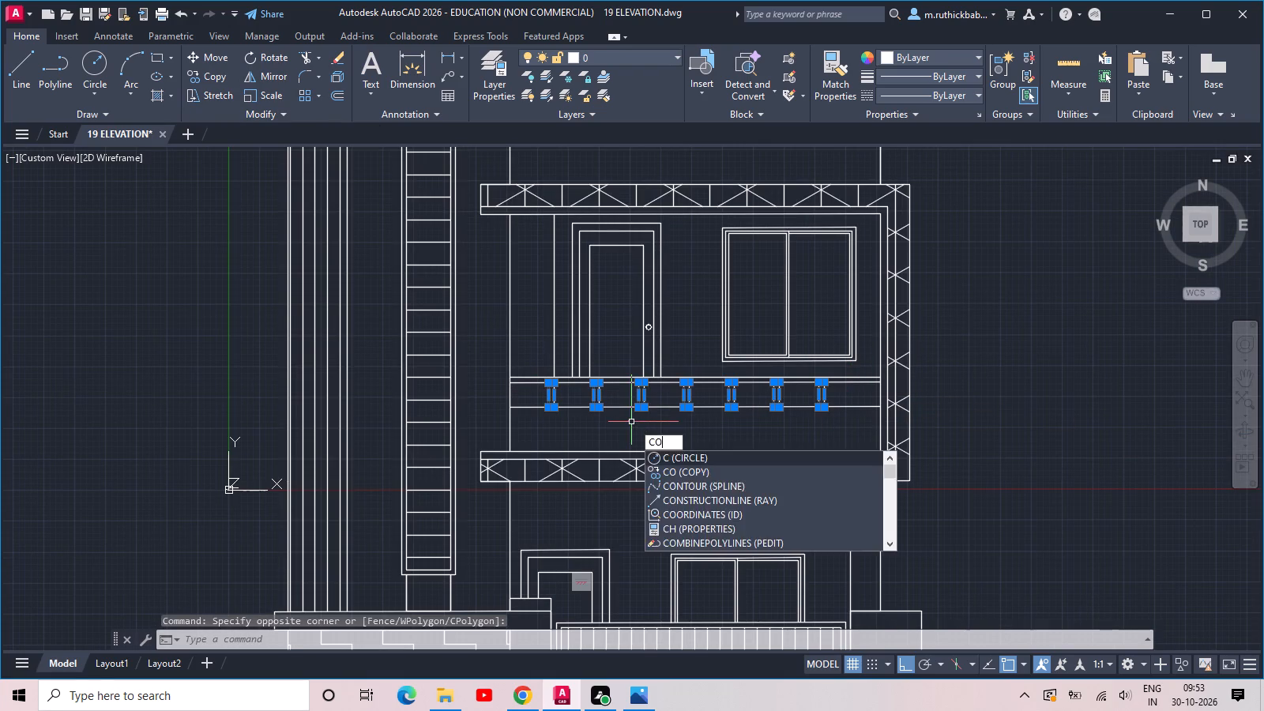
key("space")
left_click(881, 406)
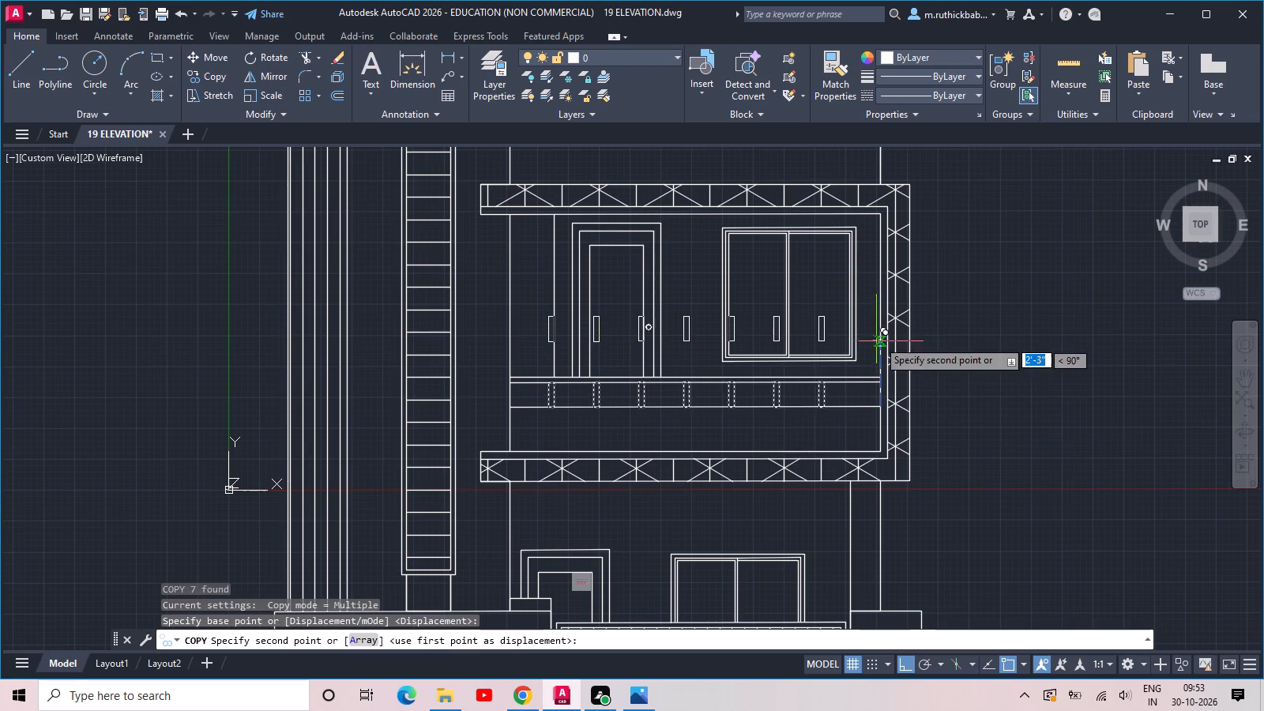
middle_click_drag(878, 340, 881, 547)
left_click(879, 350)
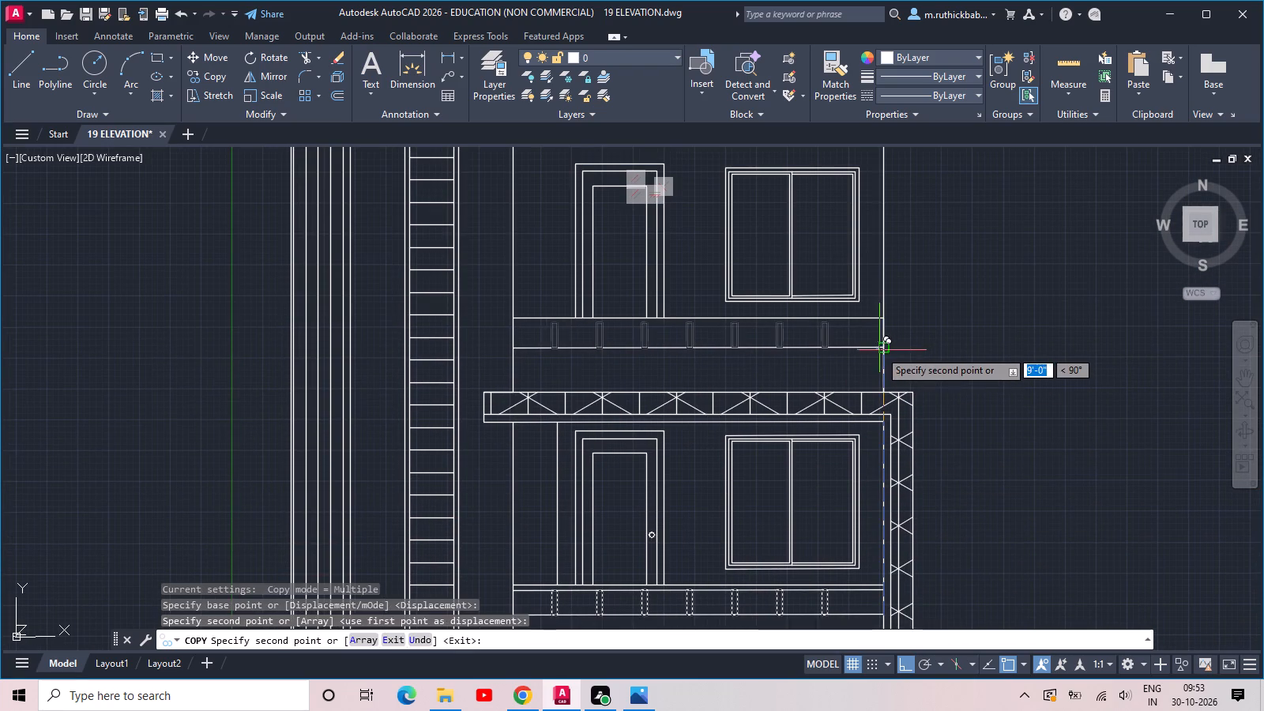
key("Escape")
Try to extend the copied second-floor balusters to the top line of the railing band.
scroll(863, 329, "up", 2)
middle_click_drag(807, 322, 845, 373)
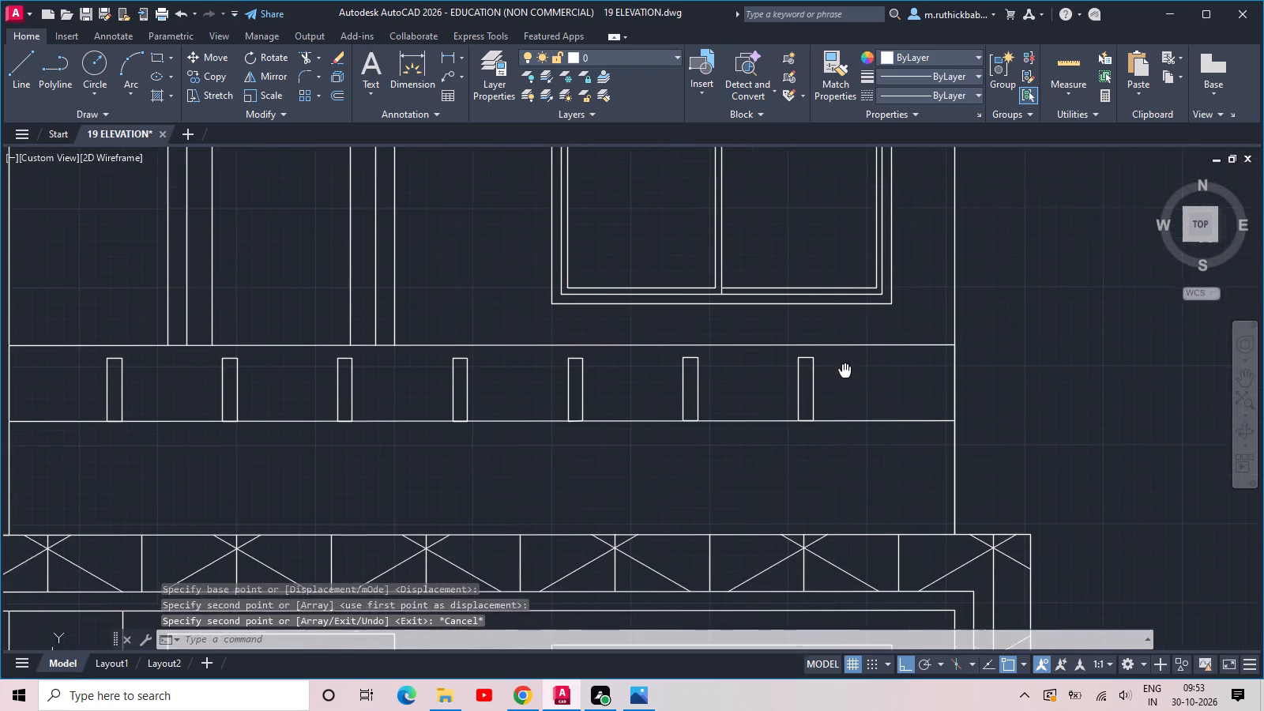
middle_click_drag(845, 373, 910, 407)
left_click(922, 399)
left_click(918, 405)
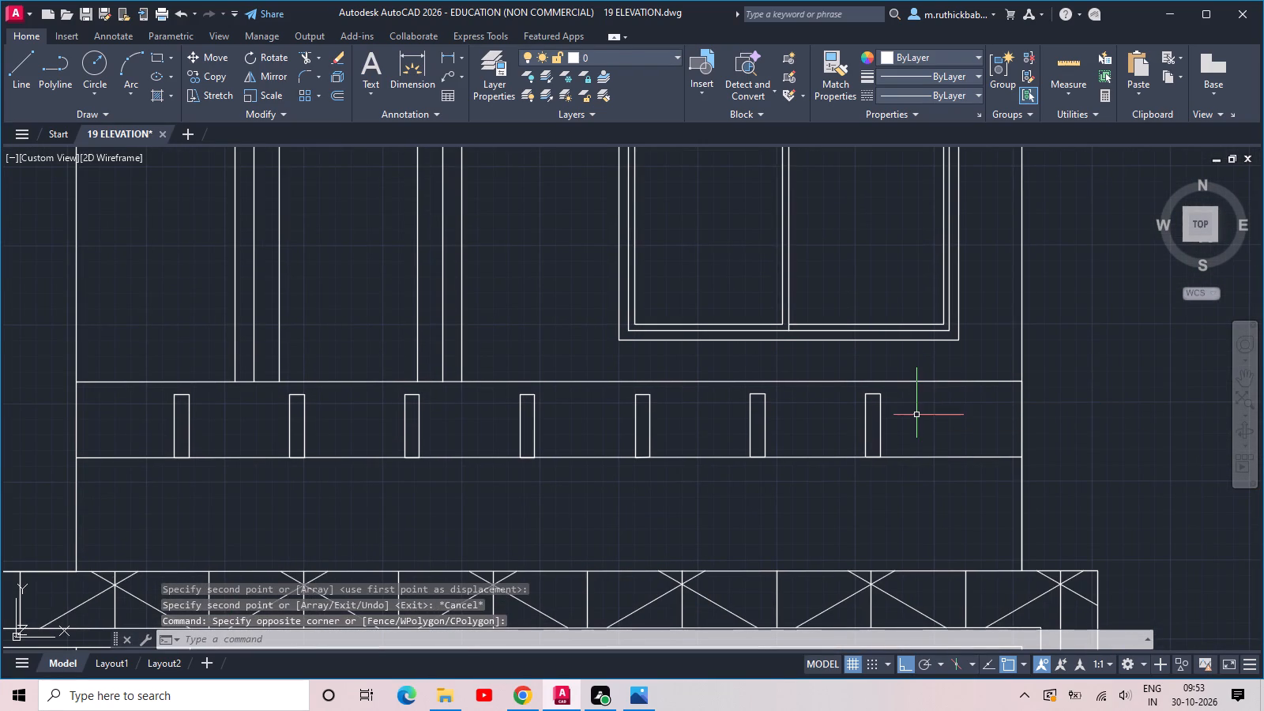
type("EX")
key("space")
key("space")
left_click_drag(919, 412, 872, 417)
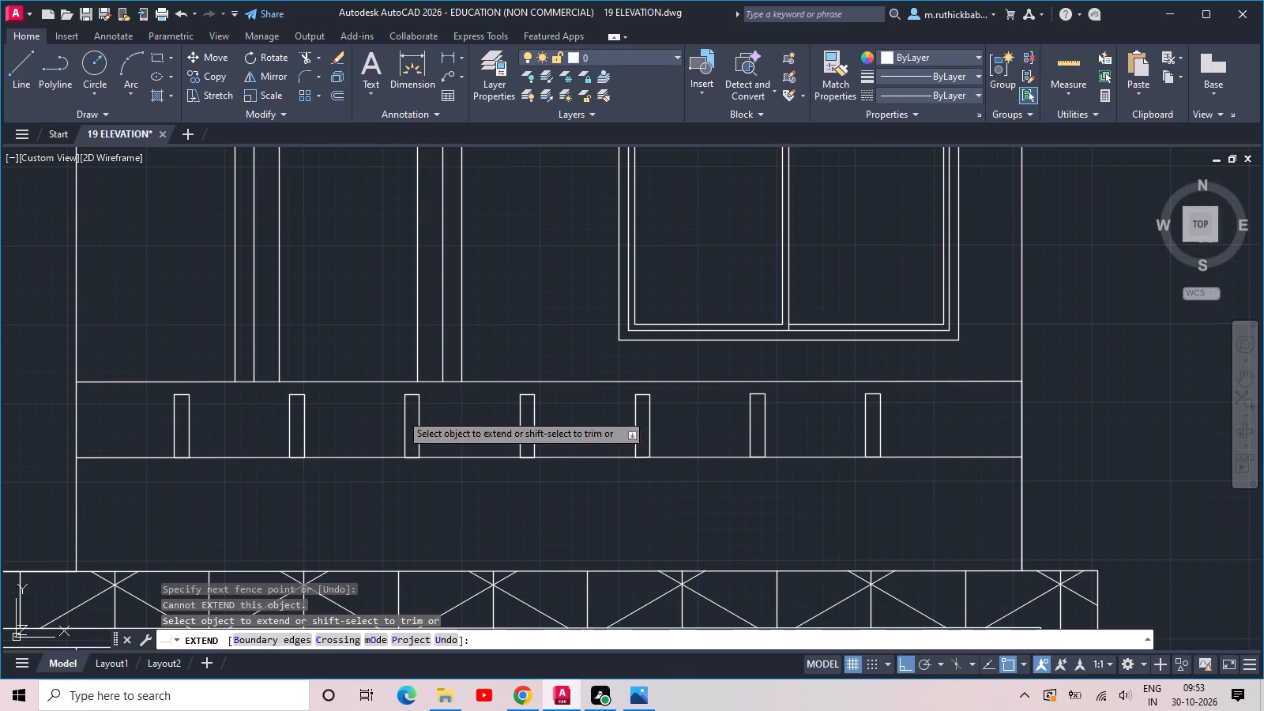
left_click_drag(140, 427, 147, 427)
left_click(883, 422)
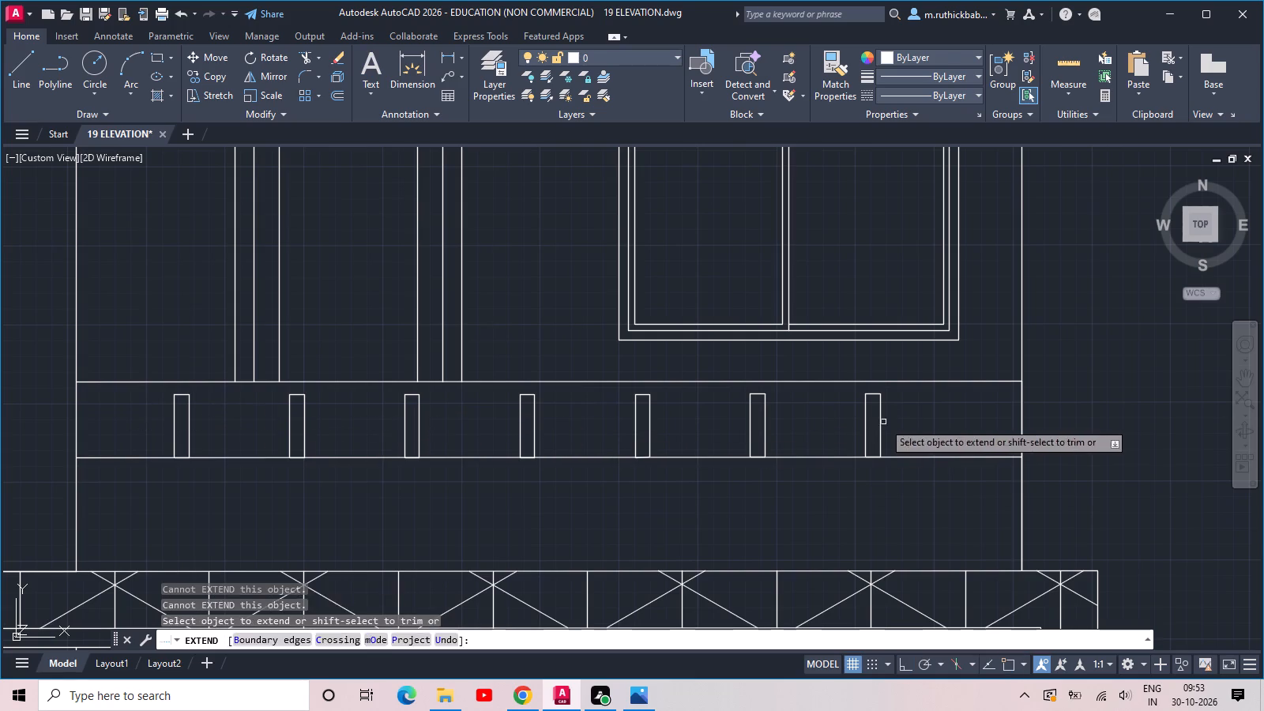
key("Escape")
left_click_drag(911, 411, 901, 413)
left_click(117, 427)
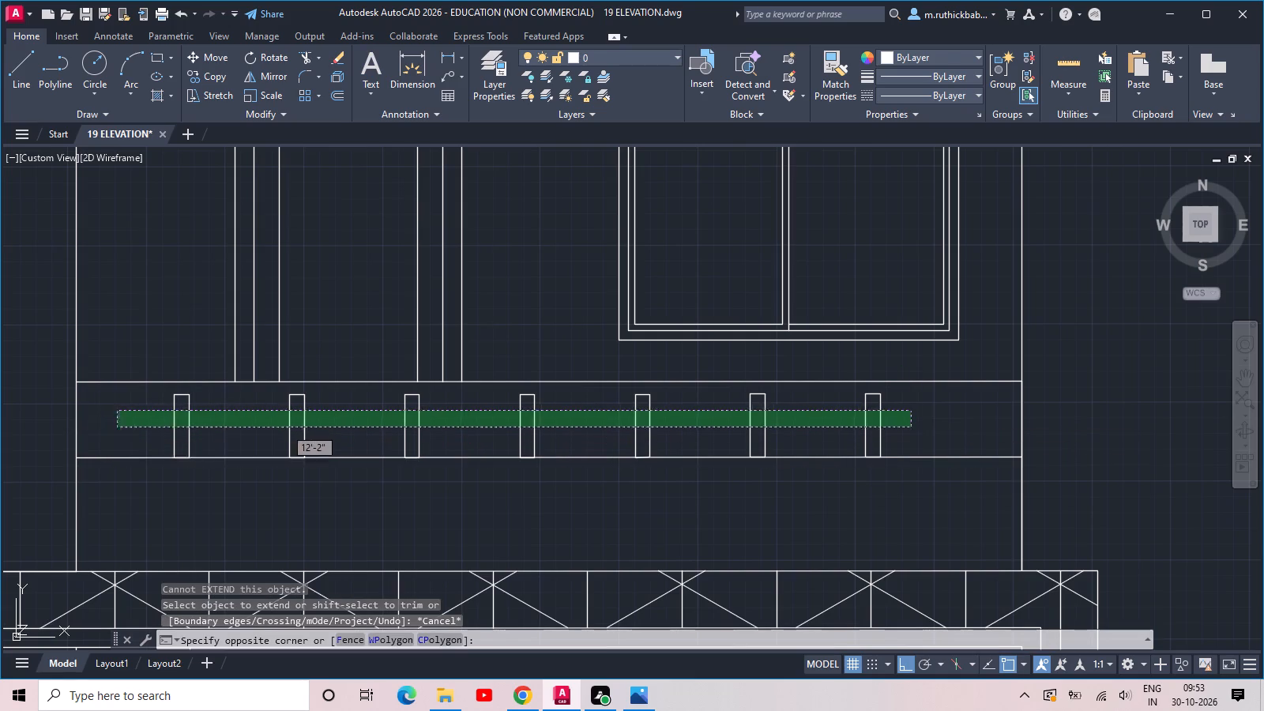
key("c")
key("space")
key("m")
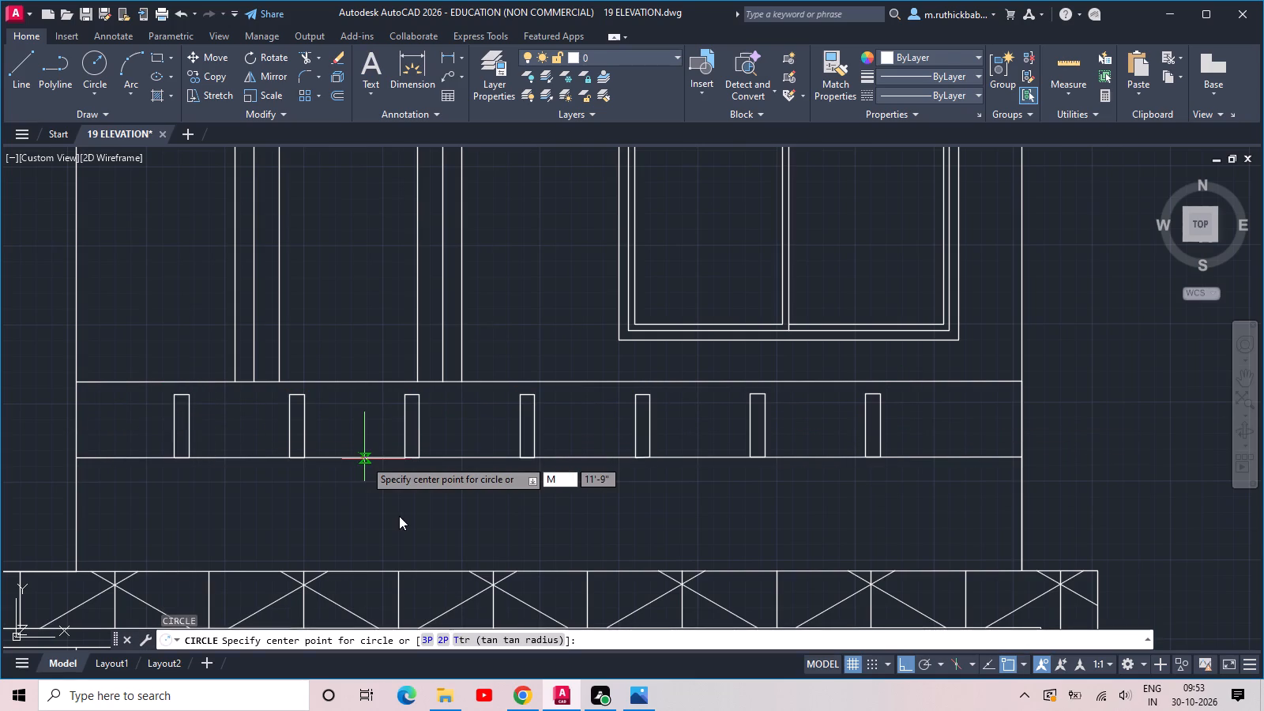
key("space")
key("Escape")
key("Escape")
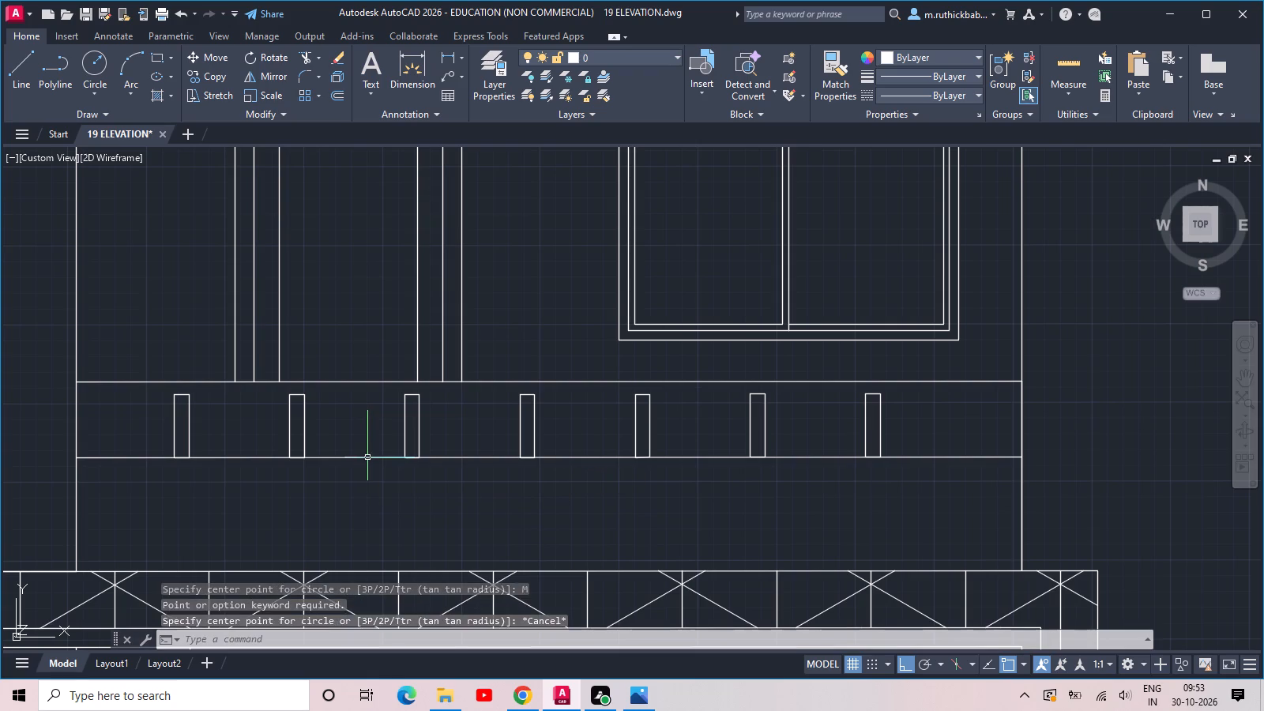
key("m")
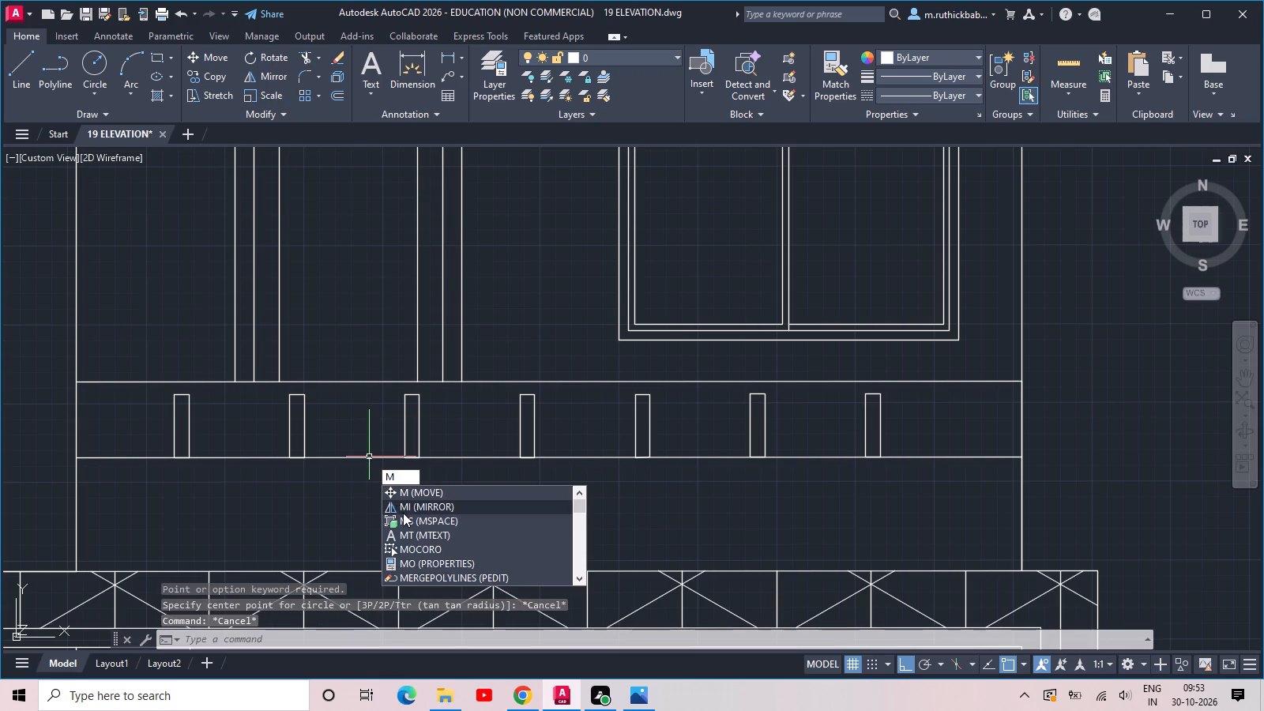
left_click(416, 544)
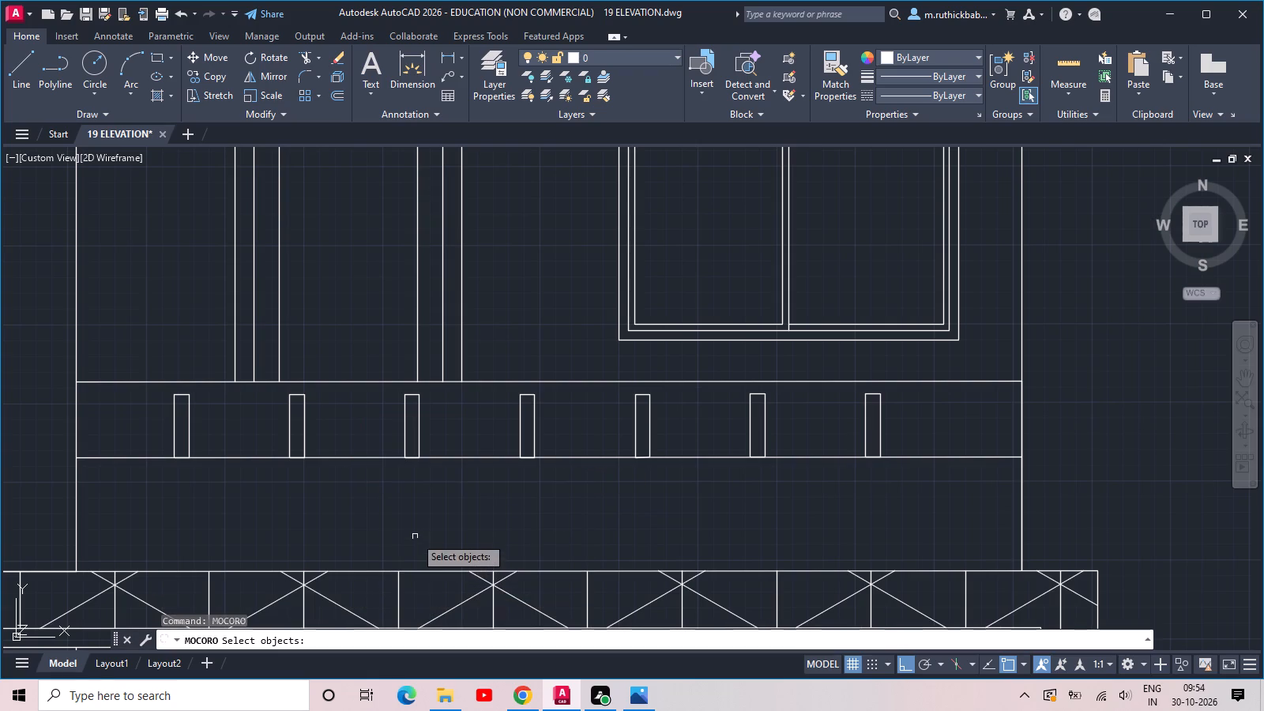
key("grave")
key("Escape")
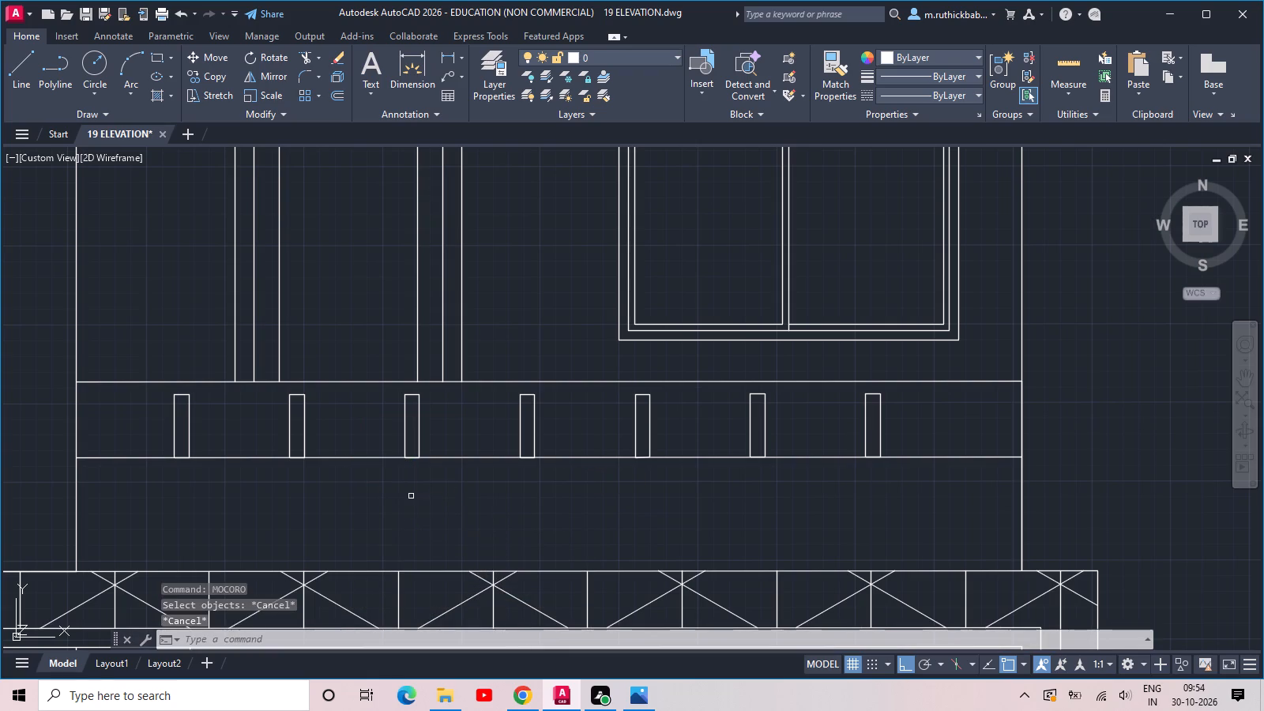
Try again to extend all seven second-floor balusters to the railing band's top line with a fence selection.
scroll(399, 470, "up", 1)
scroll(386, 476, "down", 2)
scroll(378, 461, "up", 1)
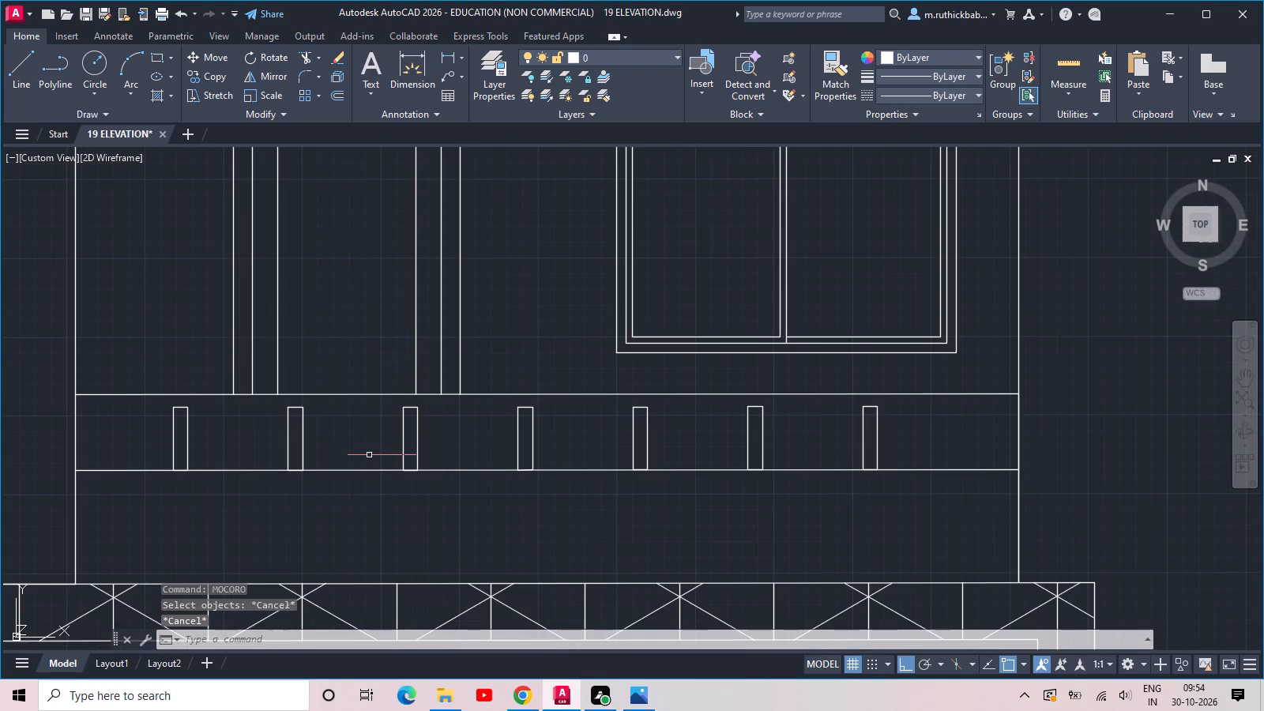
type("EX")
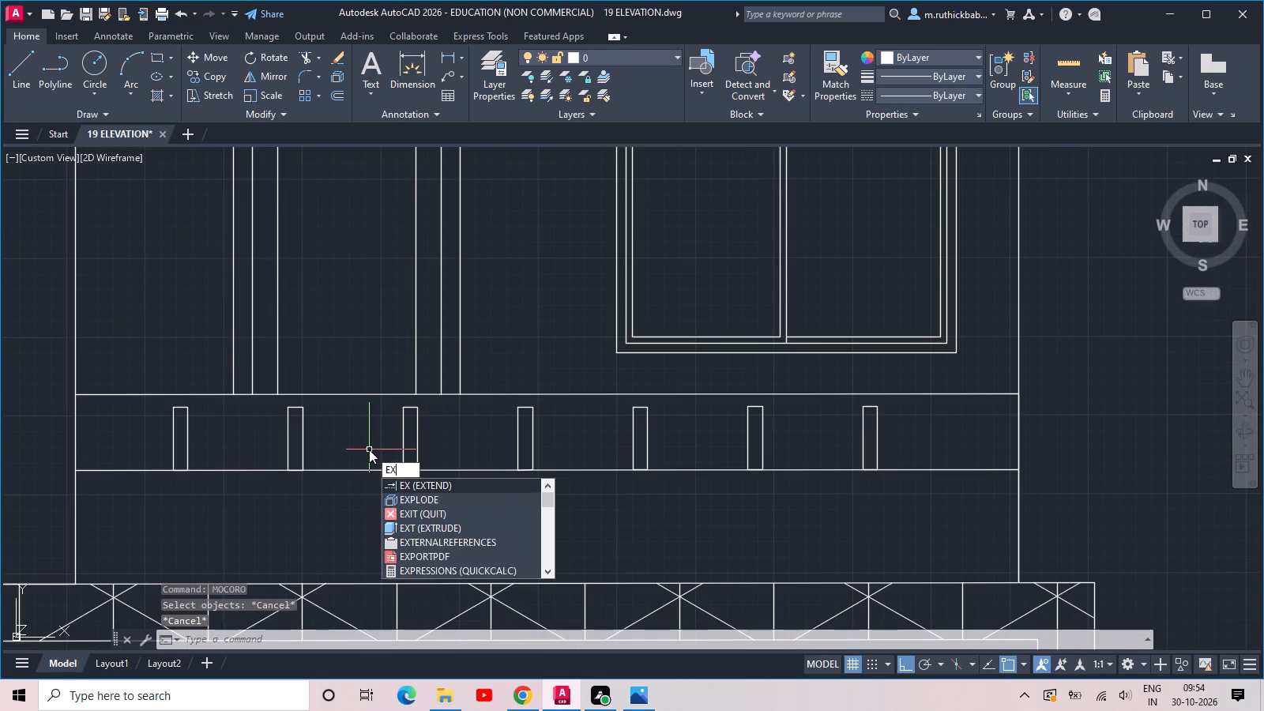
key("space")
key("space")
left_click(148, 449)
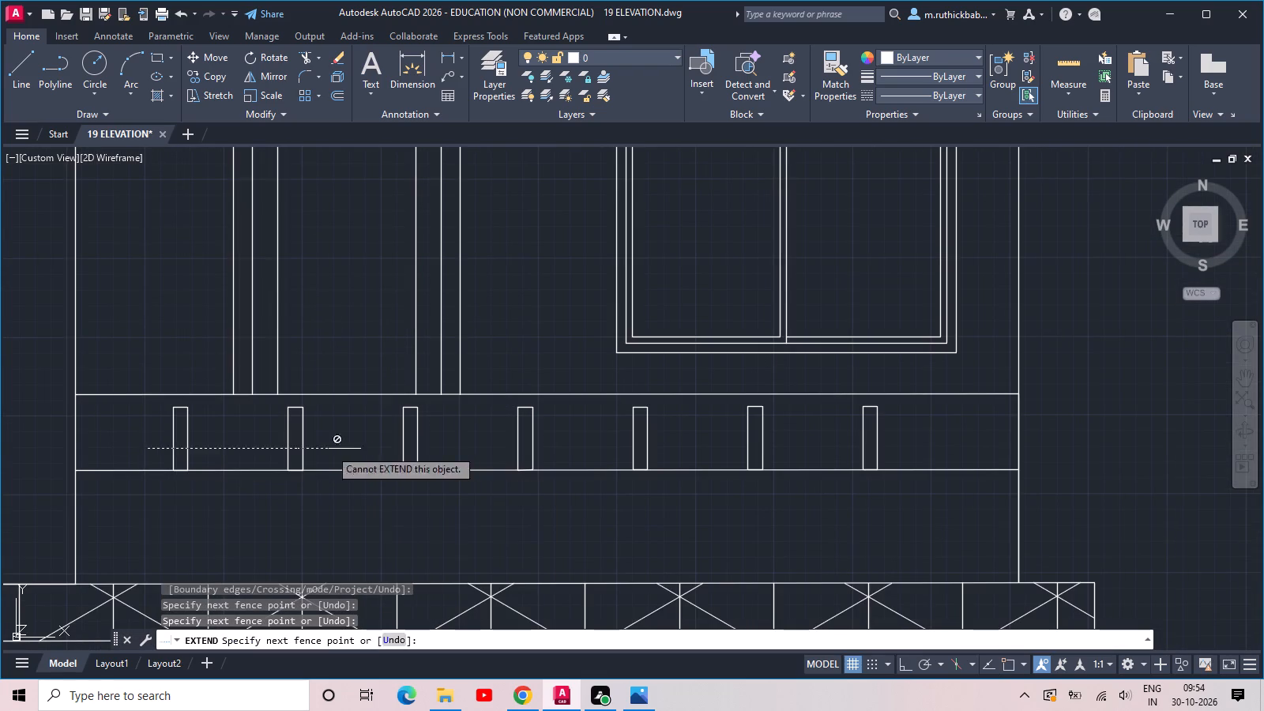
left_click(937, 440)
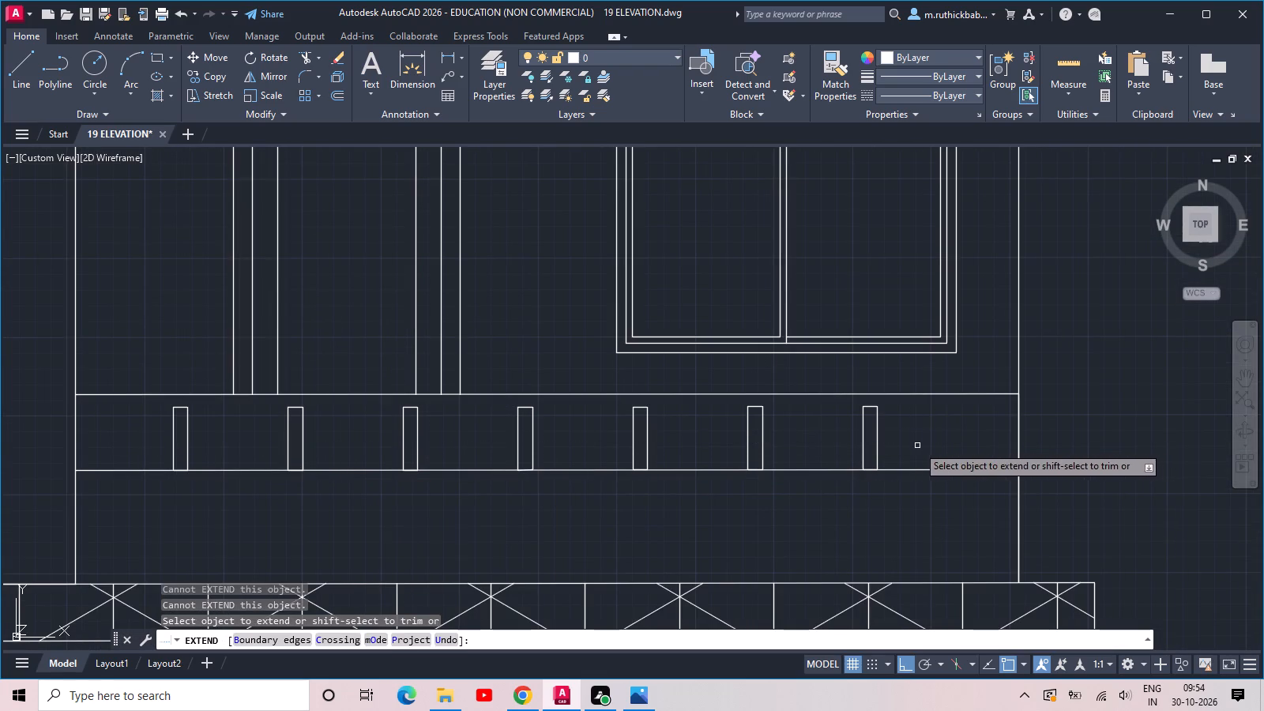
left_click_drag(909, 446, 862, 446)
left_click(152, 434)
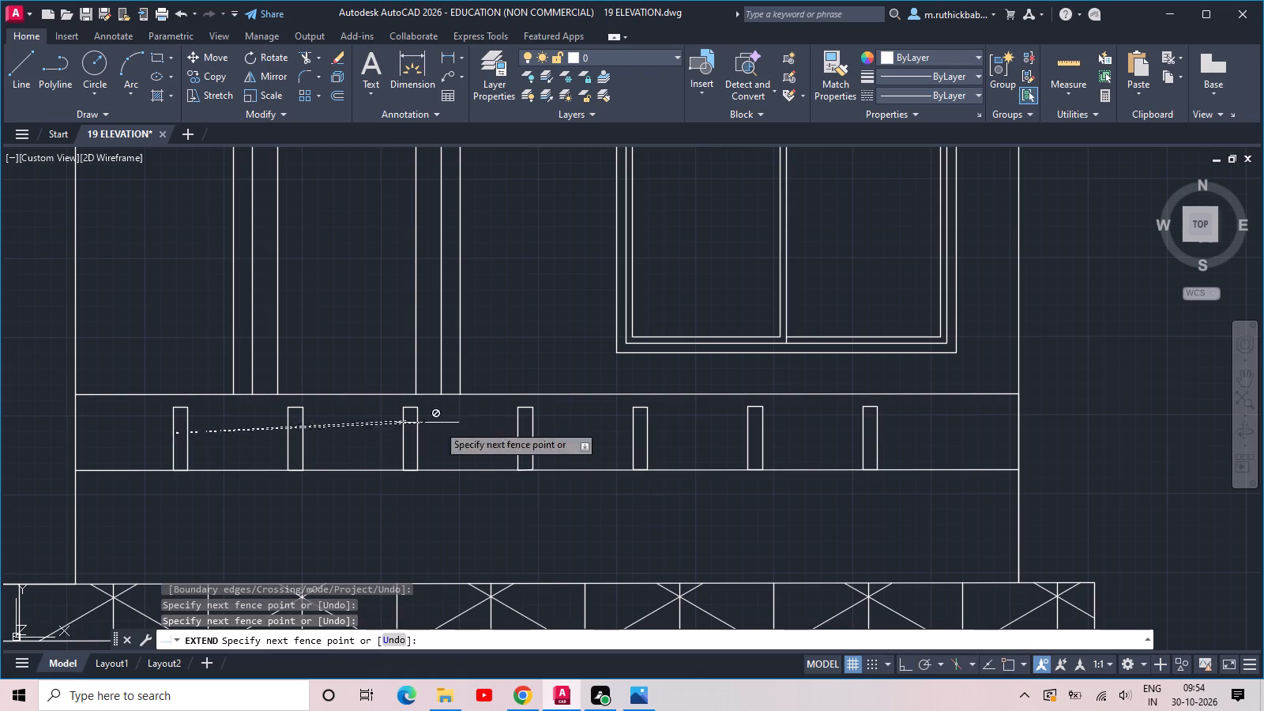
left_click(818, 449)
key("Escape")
Explode the seven copied balusters in the second-floor railing band into separate lines.
left_click_drag(919, 439, 889, 439)
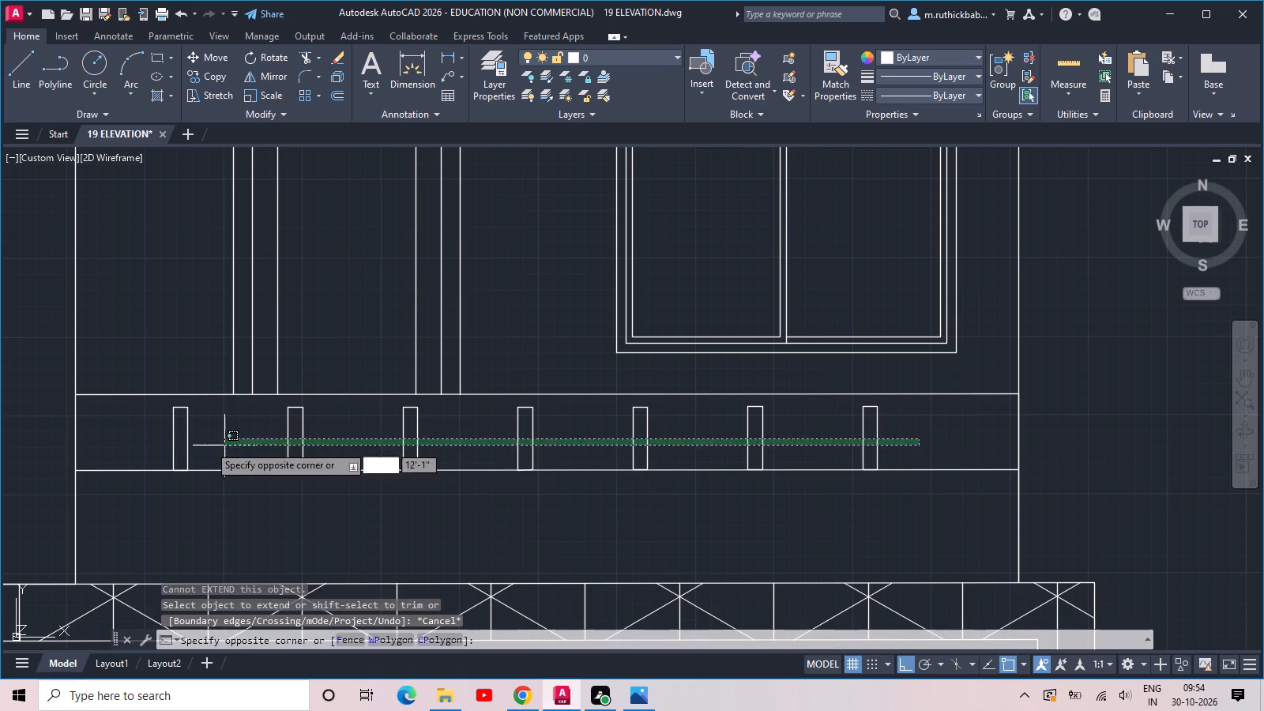
left_click(149, 439)
key("x")
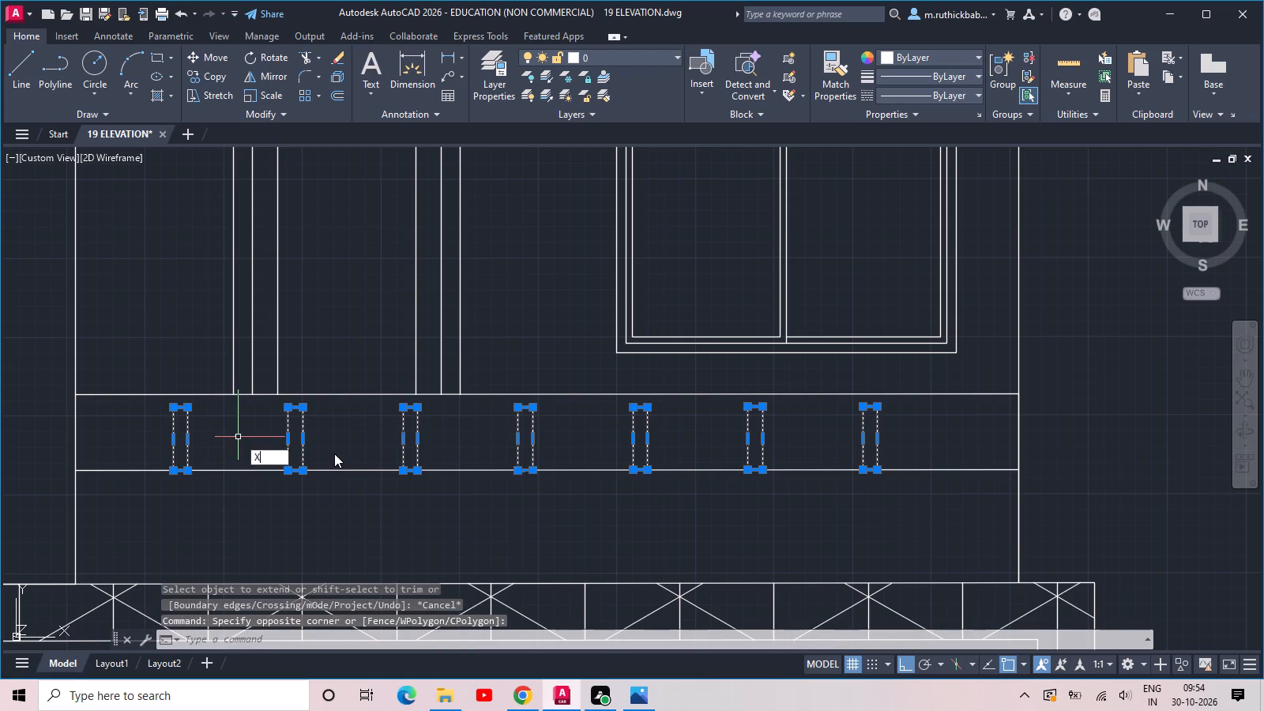
key("space")
Extend the vertical lines of all seven second-floor balusters up to the railing band's top line using fence selections.
type("EX")
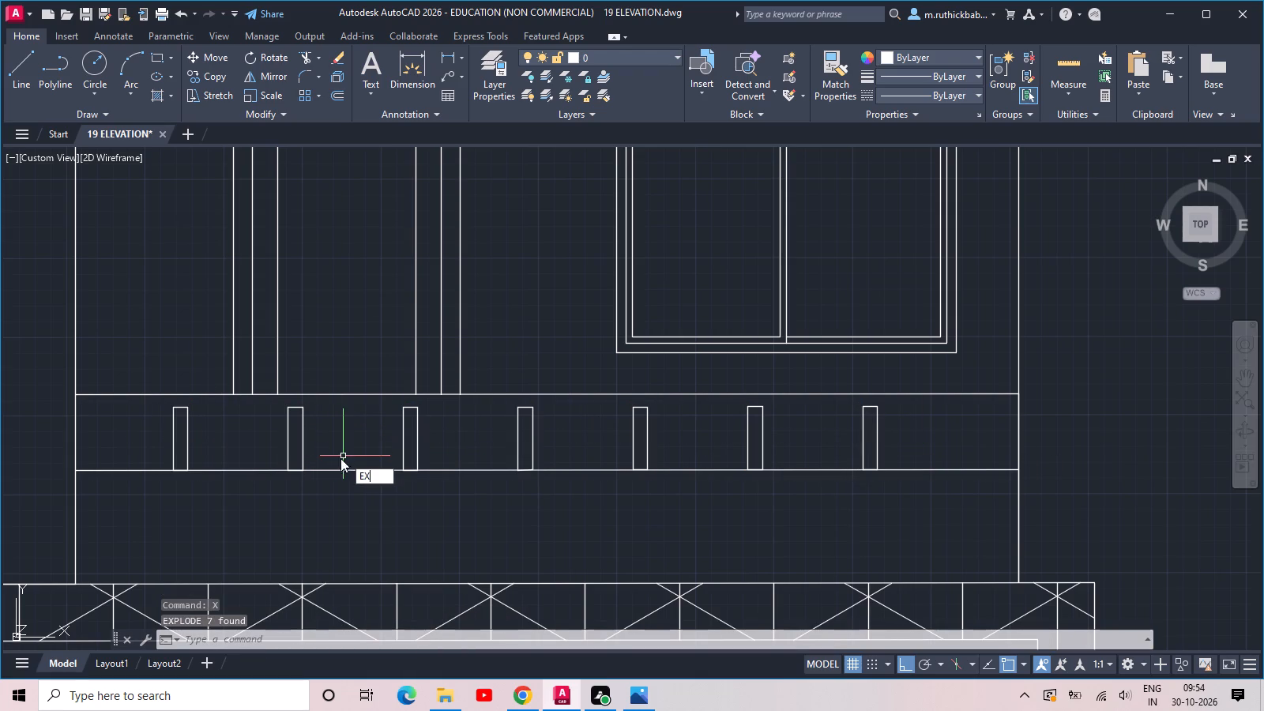
key("space")
key("space")
left_click(124, 443)
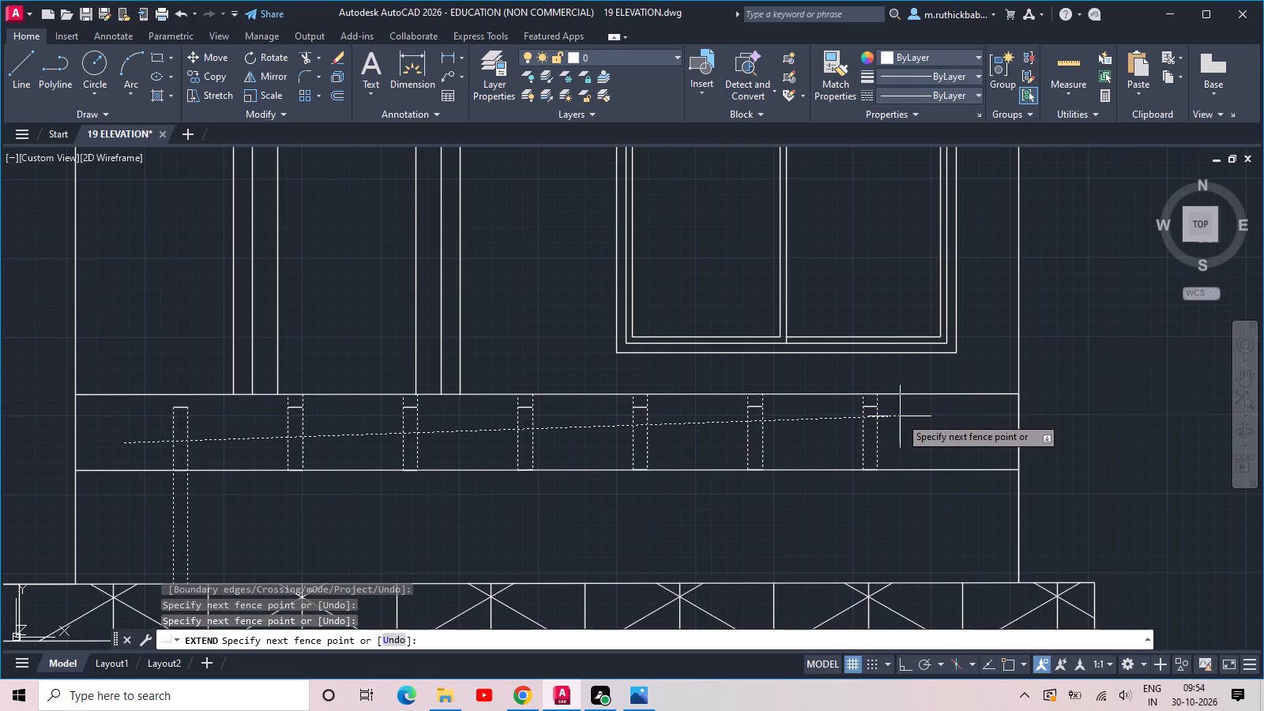
left_click(118, 411)
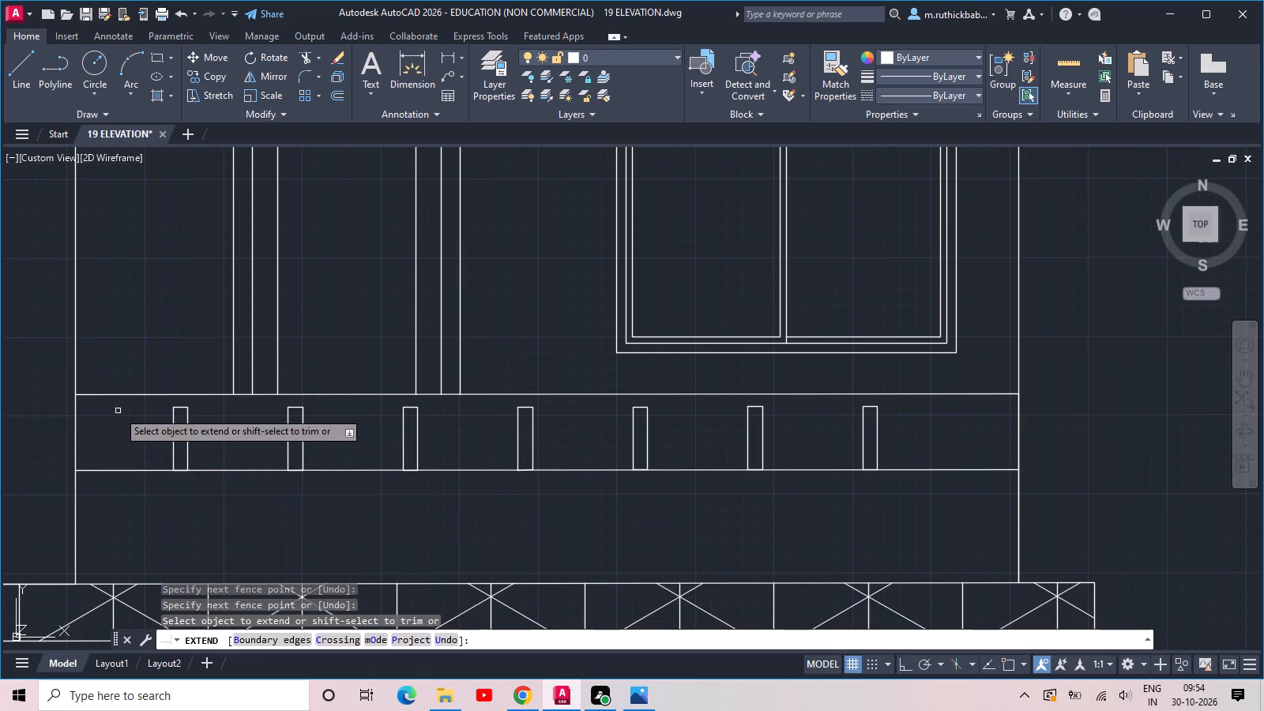
left_click_drag(151, 423, 171, 424)
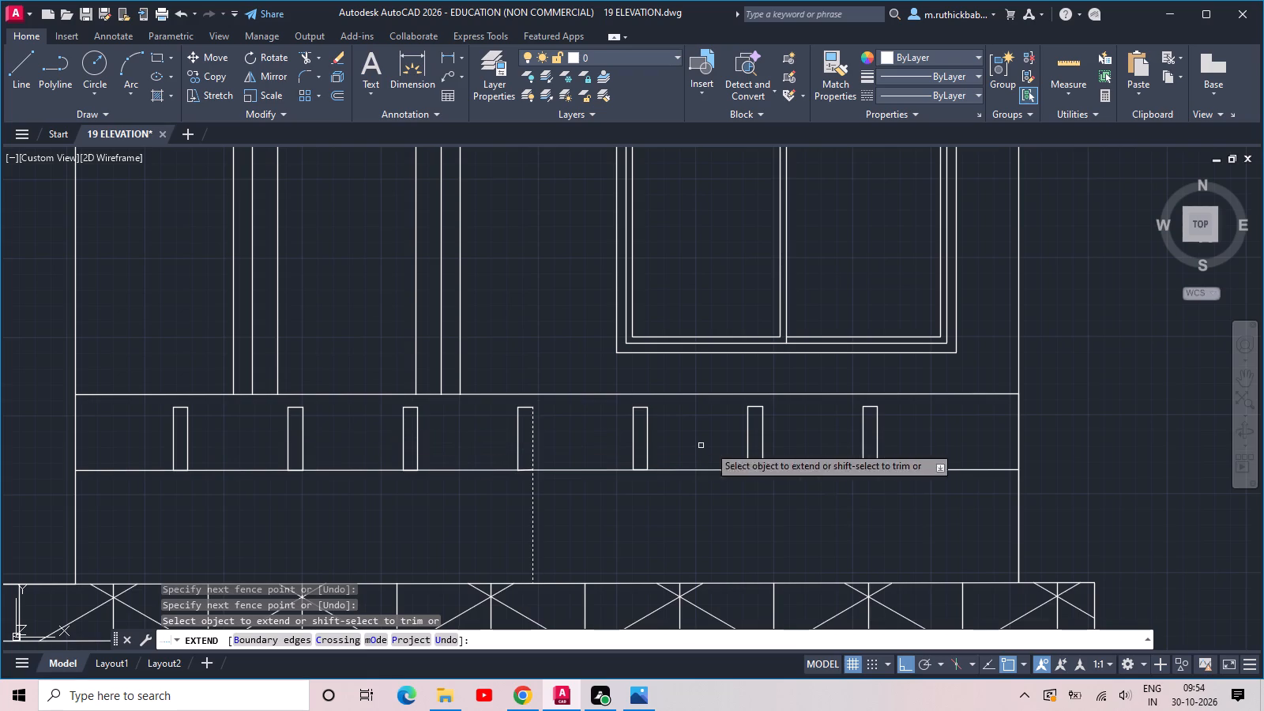
left_click_drag(901, 427, 861, 434)
left_click_drag(832, 423, 730, 426)
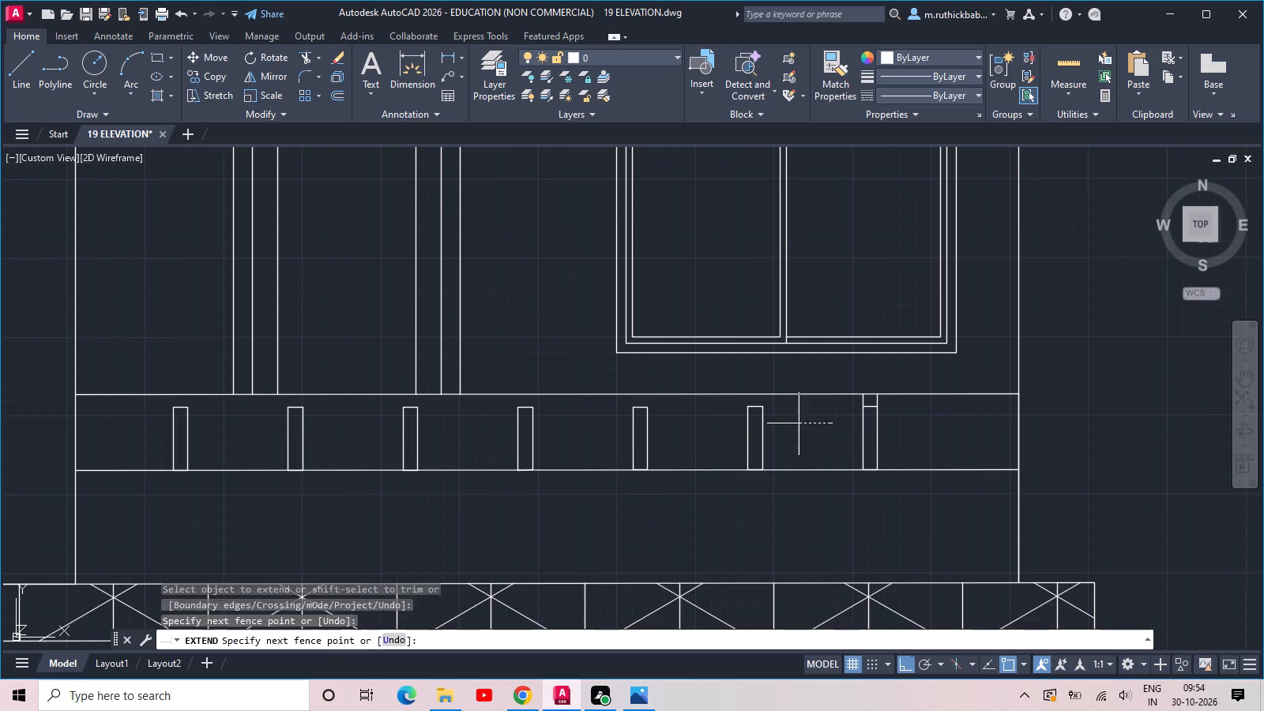
left_click_drag(726, 429, 640, 424)
left_click_drag(638, 428, 620, 428)
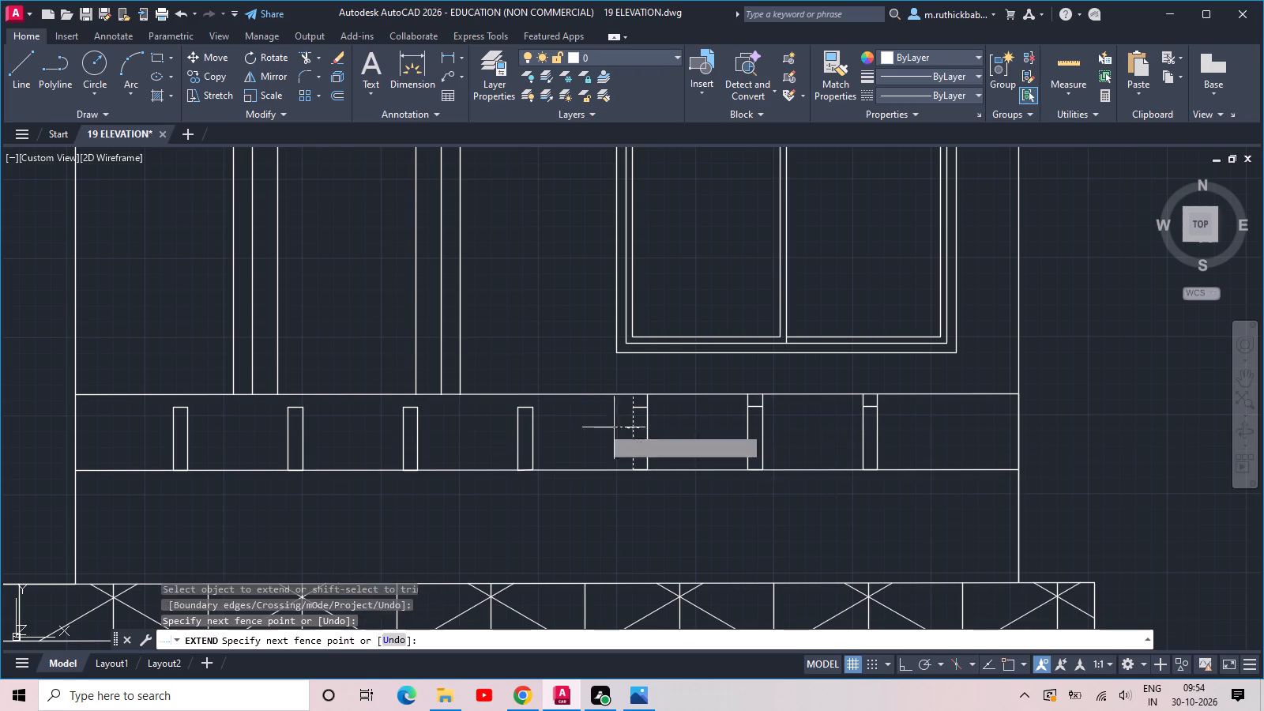
left_click(154, 421)
key("Escape")
Erase the seven short horizontal cap lines left inside the extended second-floor balusters.
left_click(156, 401)
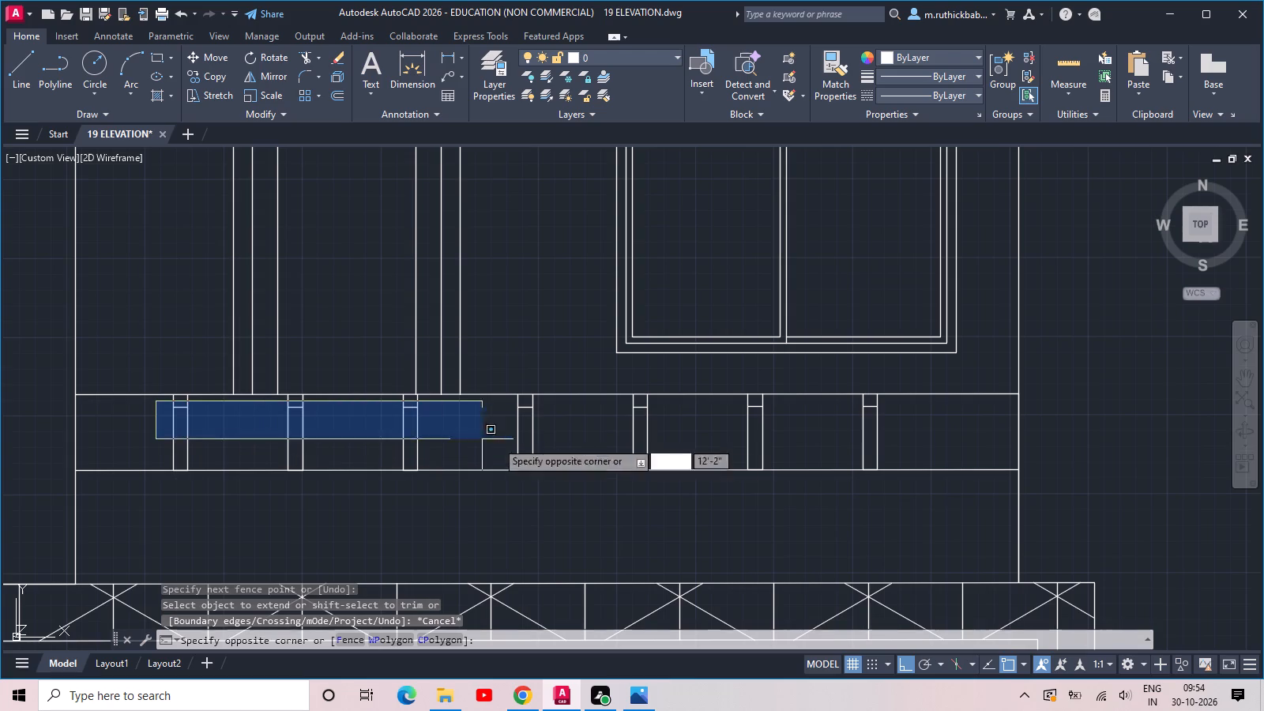
left_click(901, 435)
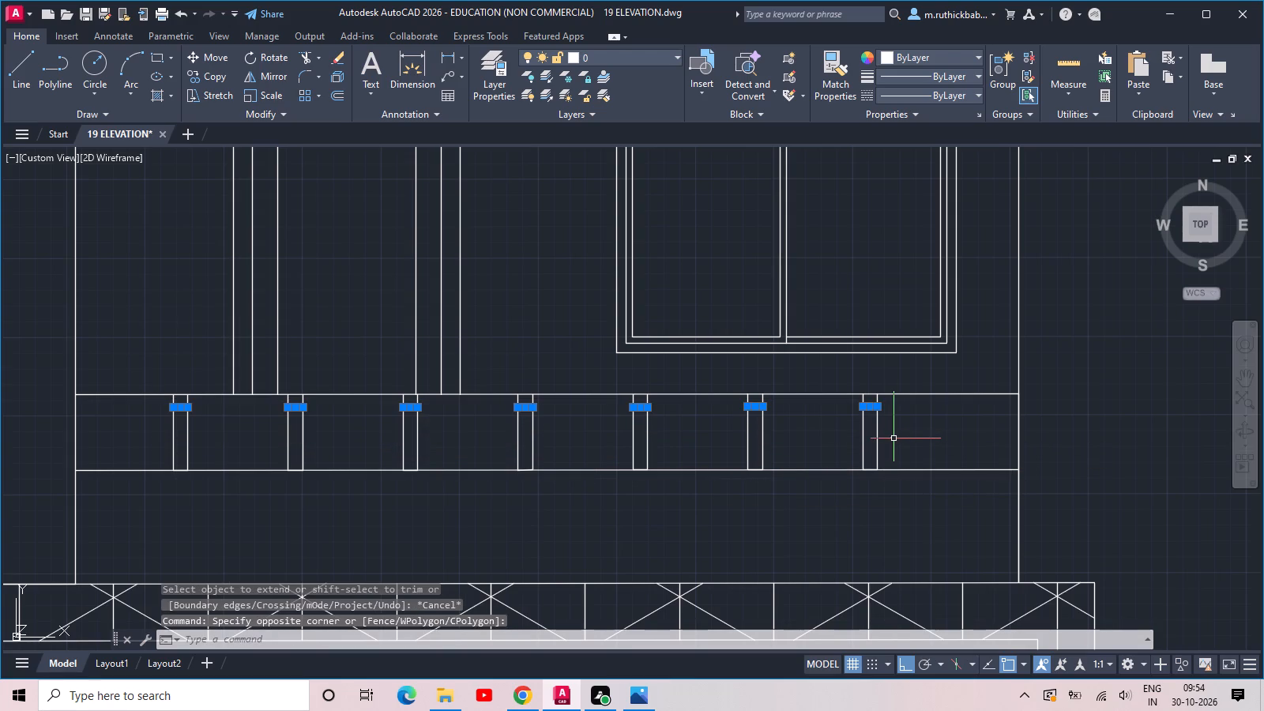
key("Delete")
scroll(753, 453, "down", 2)
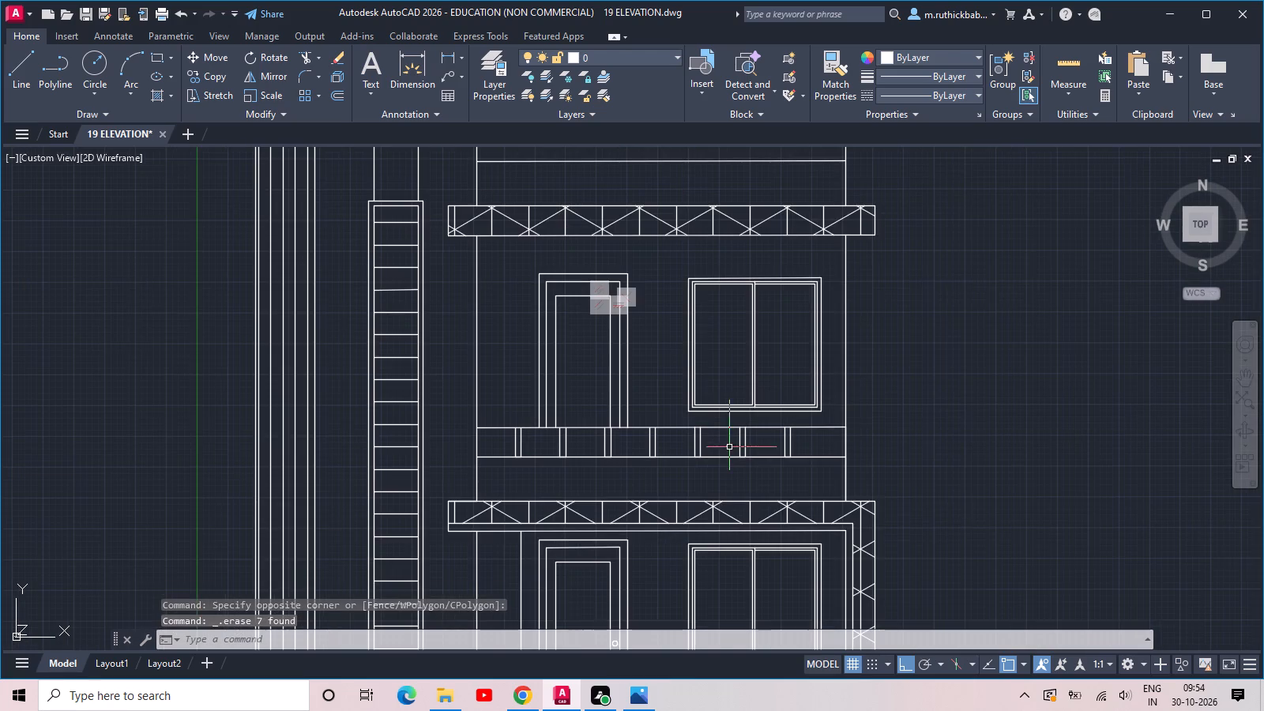
key("Escape")
Examine the whole elevation, comparing the first- and second-floor railings and checking the remaining unhatched areas.
middle_click_drag(729, 447, 636, 264)
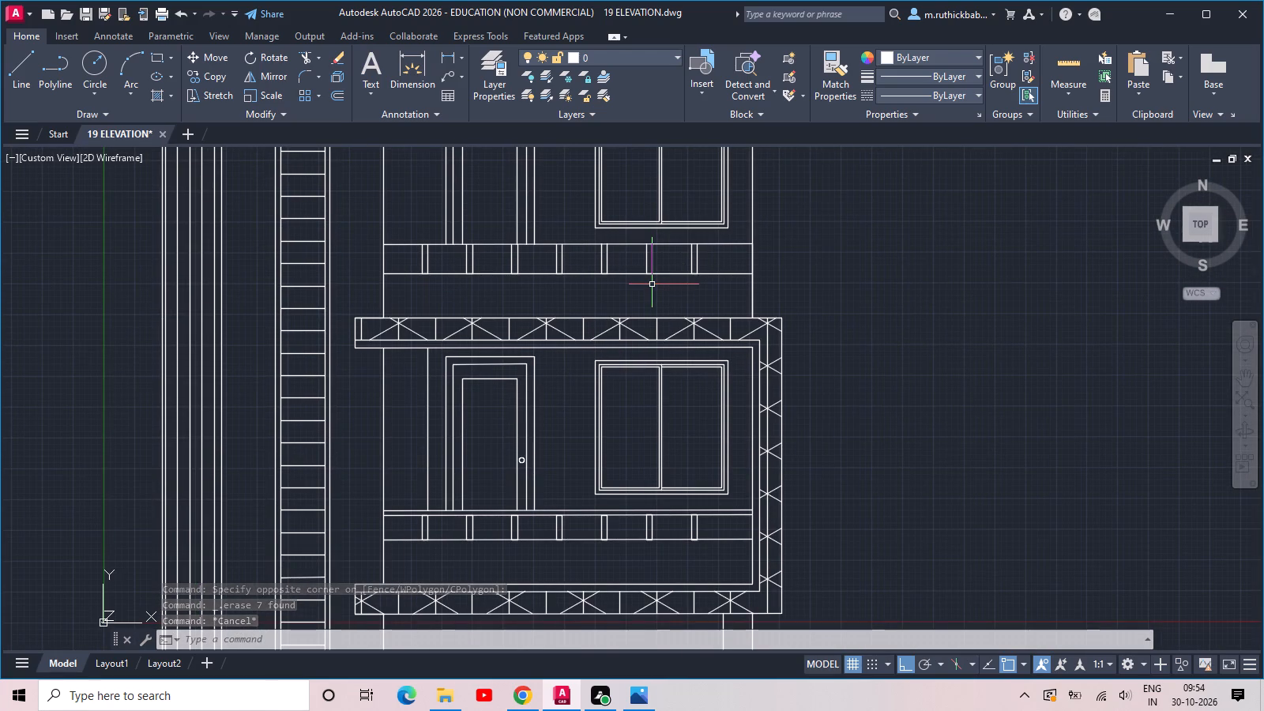
middle_click_drag(1006, 363, 940, 371)
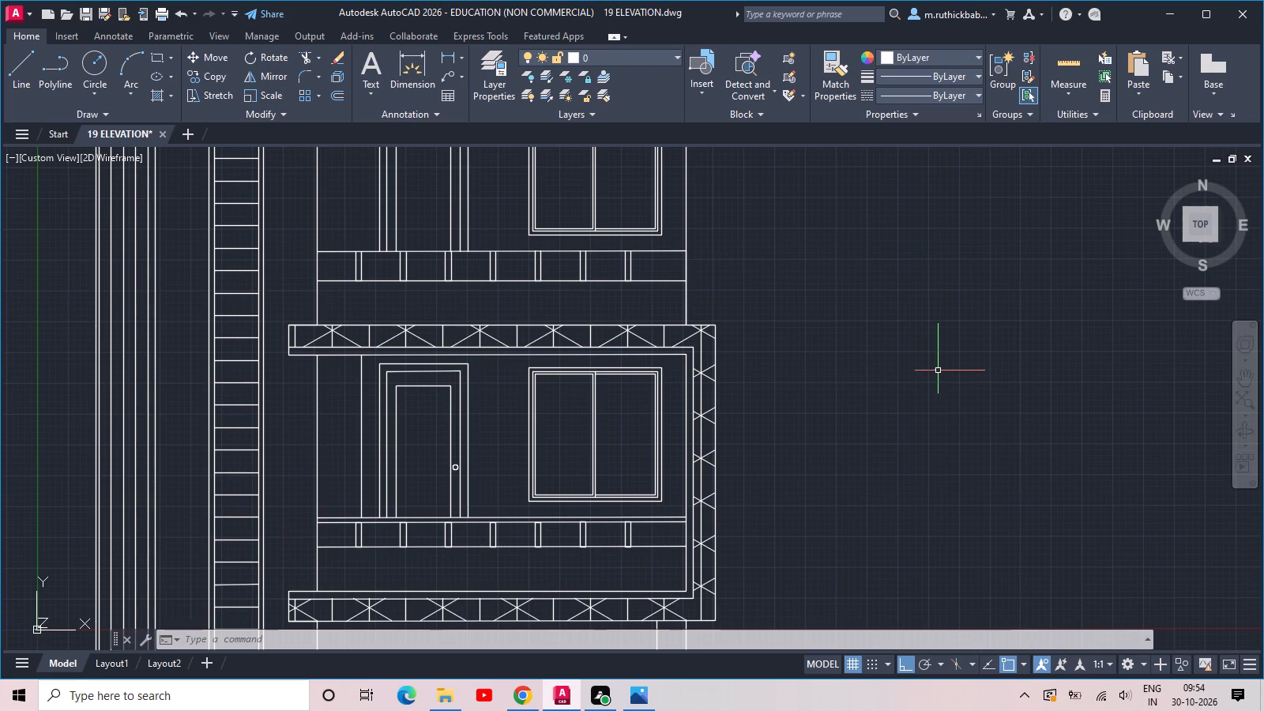
scroll(935, 372, "down", 1)
middle_click_drag(930, 375, 798, 420)
scroll(791, 424, "down", 1)
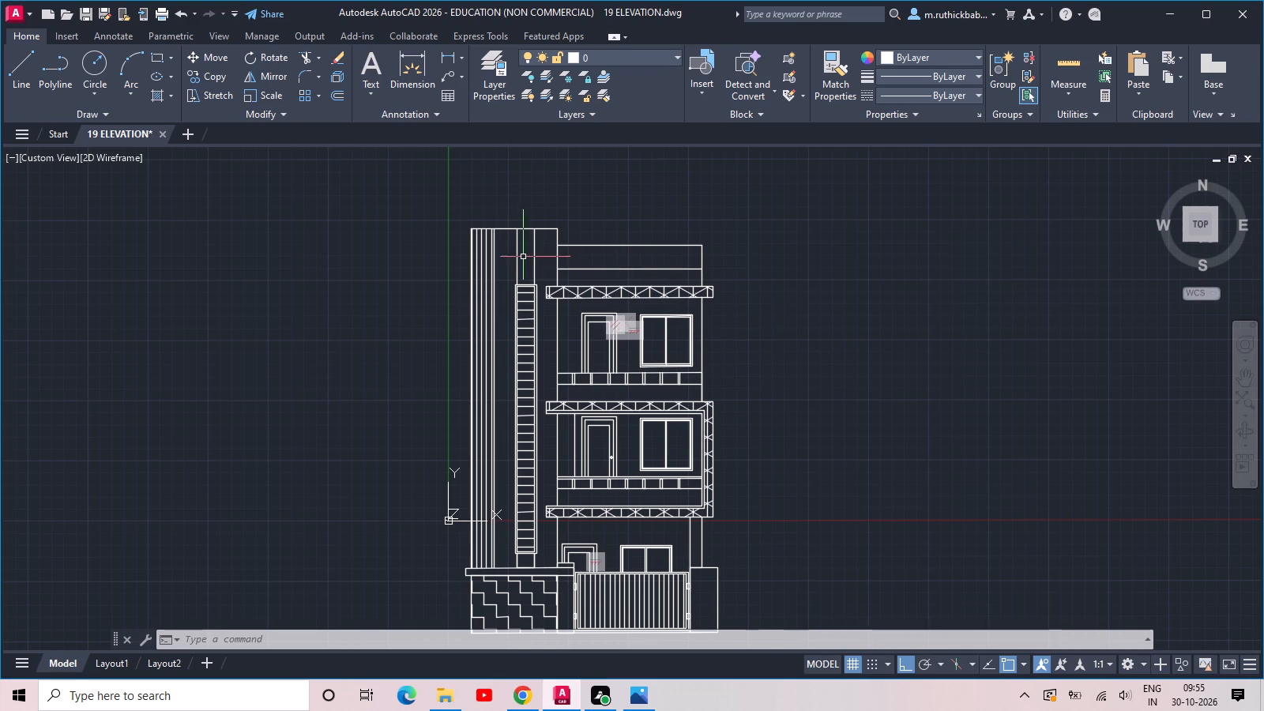
scroll(523, 258, "up", 2)
scroll(523, 258, "down", 1)
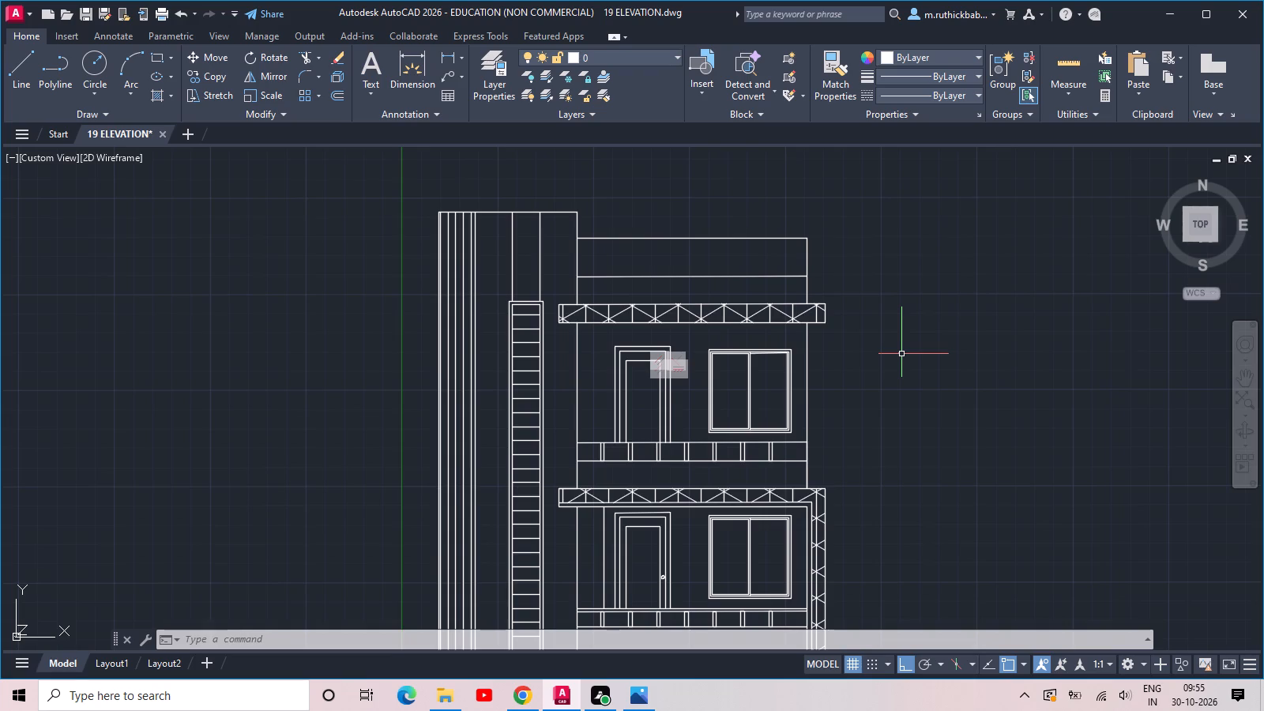
scroll(901, 354, "down", 2)
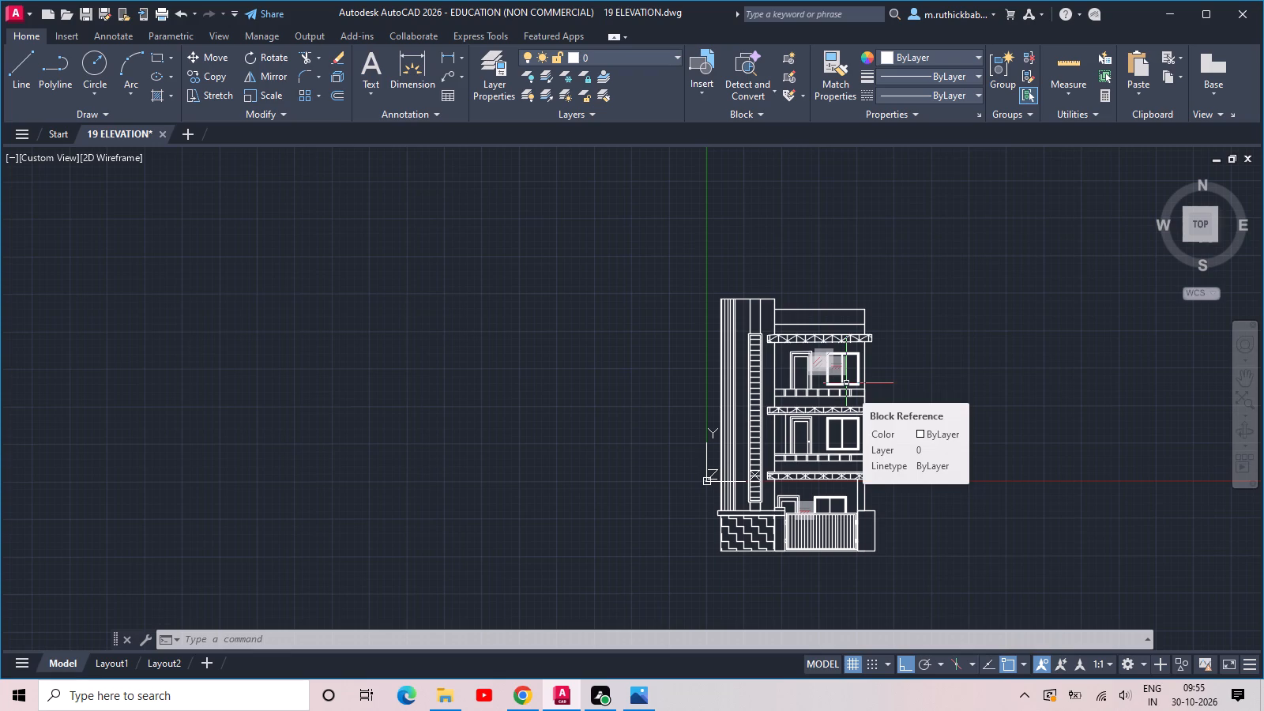
middle_click_drag(800, 393, 971, 380)
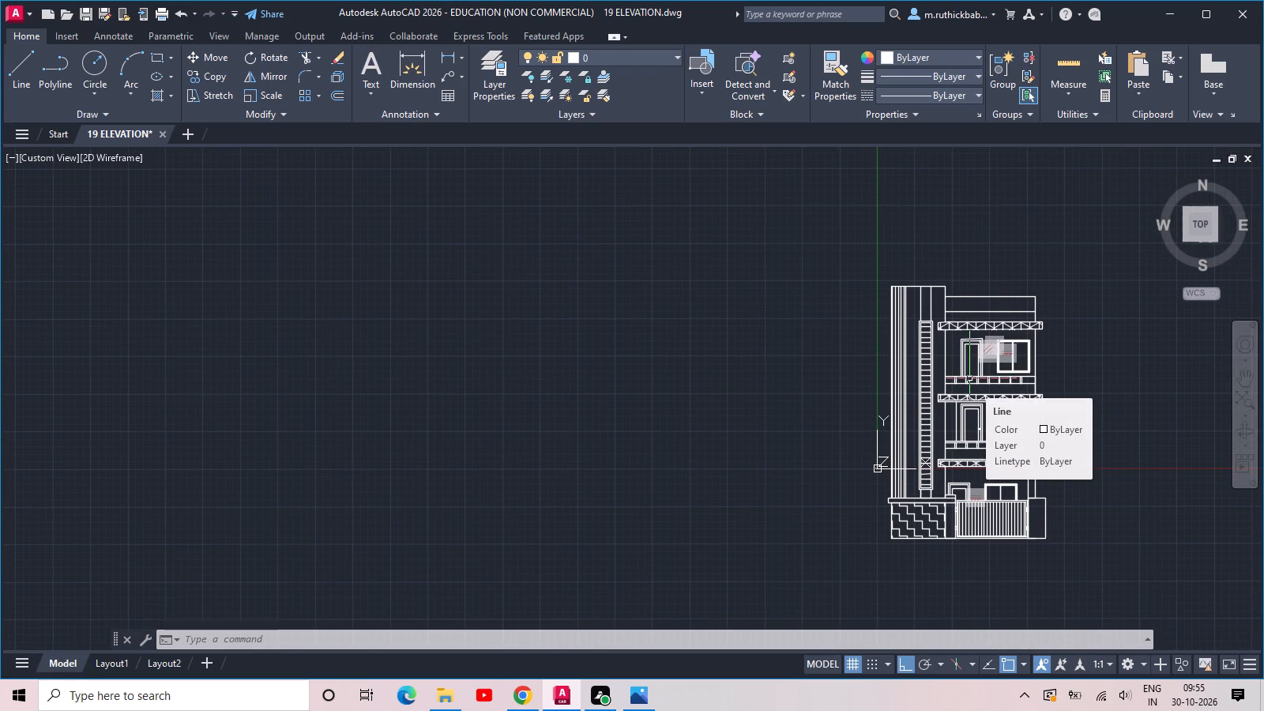
Review the display settings in Options, including display resolution and crosshair size, and close the dialog.
type("OP")
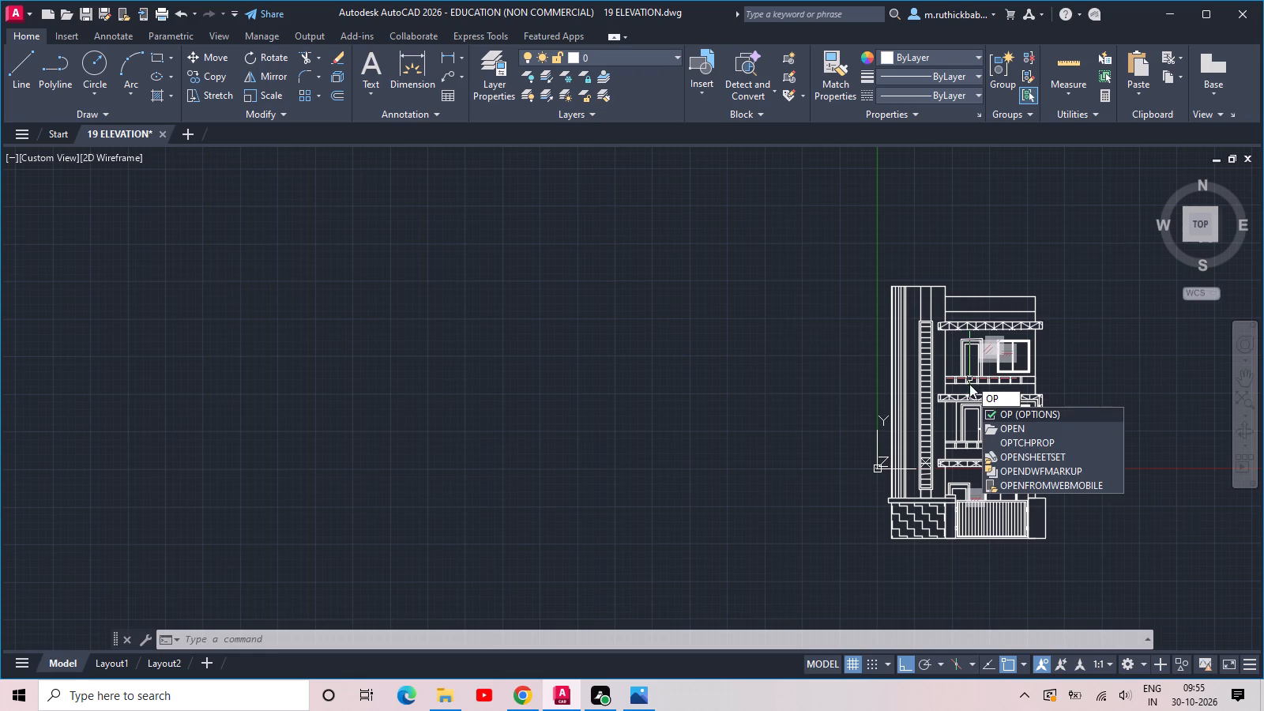
left_click(1028, 413)
middle_click_drag(1082, 404, 844, 374)
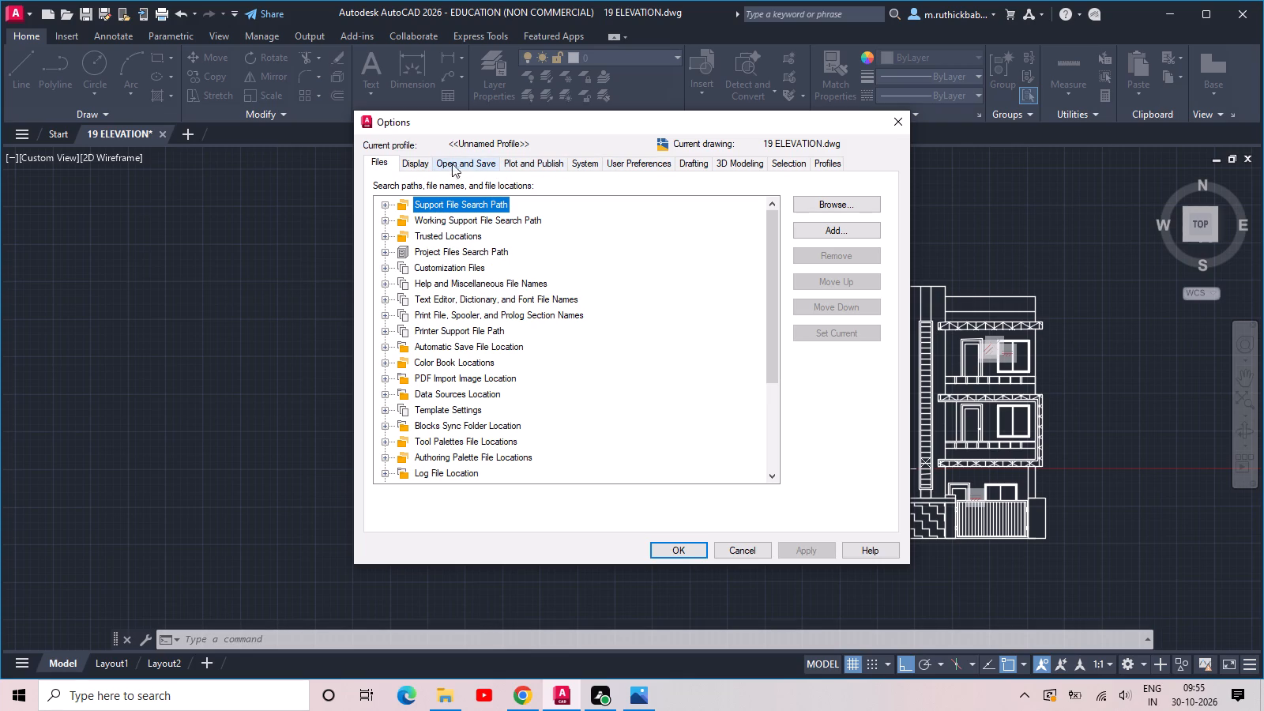
left_click(416, 164)
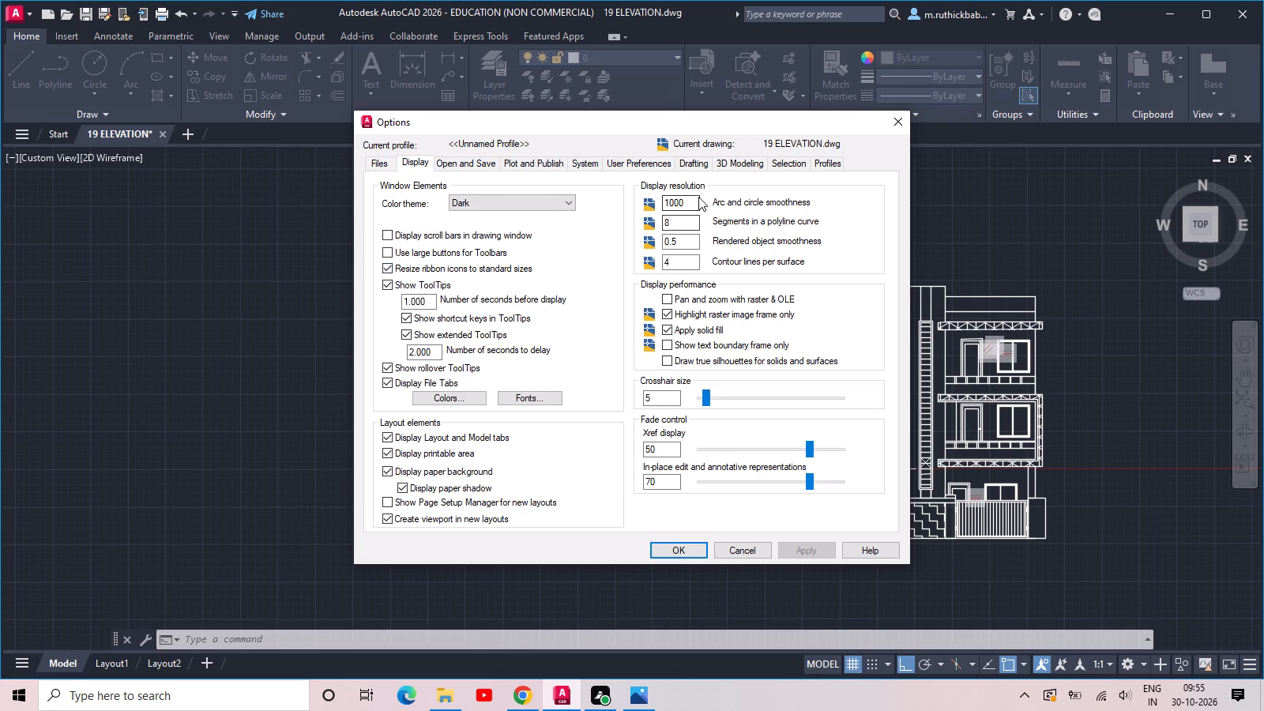
scroll(713, 435, "down", 2)
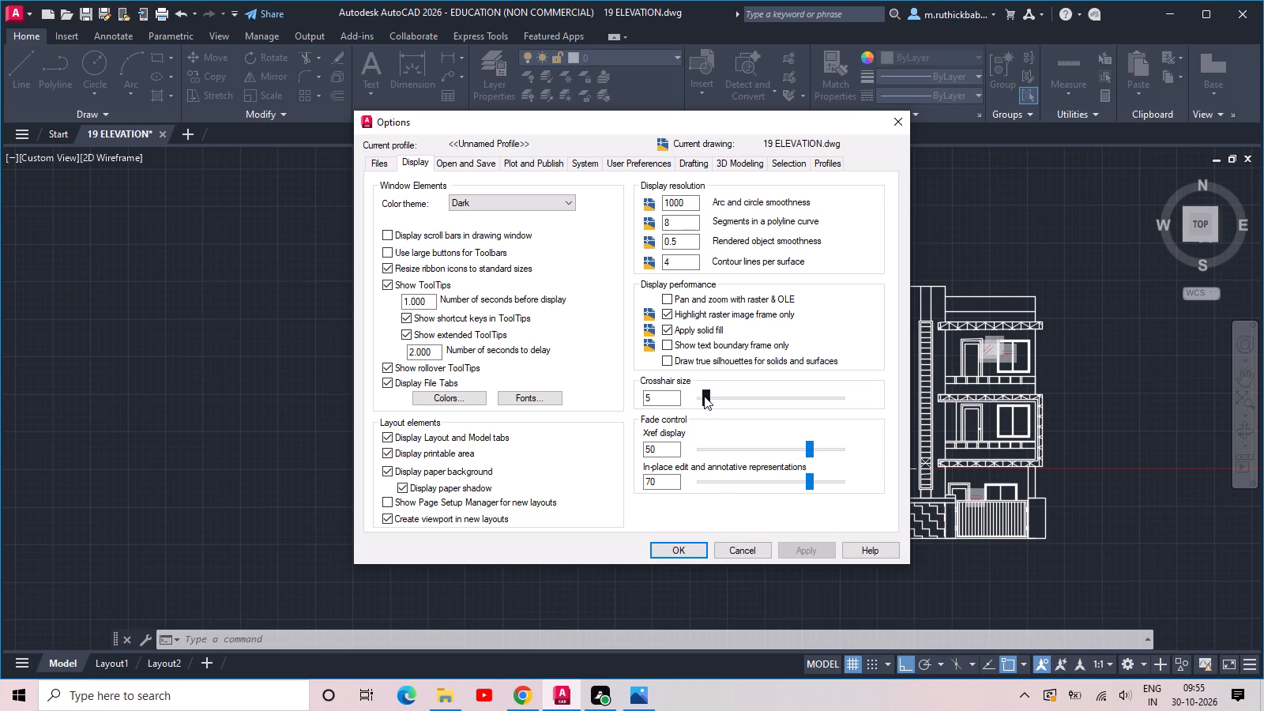
left_click(684, 551)
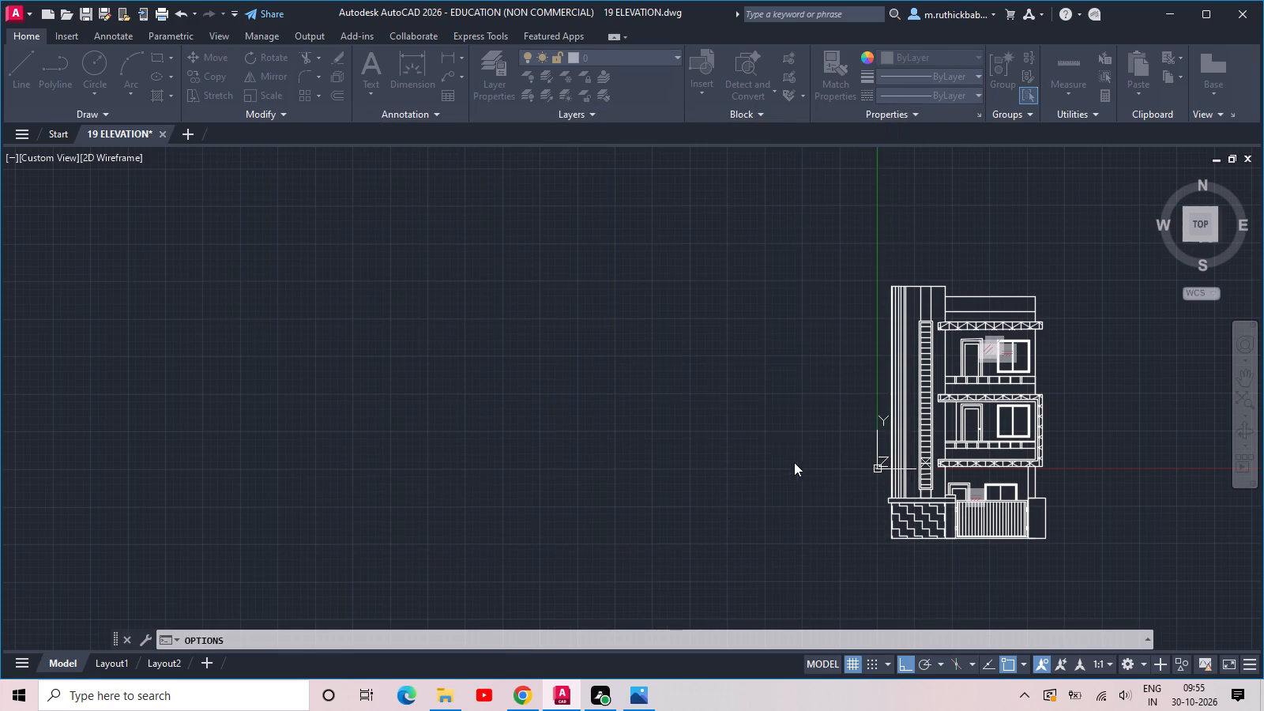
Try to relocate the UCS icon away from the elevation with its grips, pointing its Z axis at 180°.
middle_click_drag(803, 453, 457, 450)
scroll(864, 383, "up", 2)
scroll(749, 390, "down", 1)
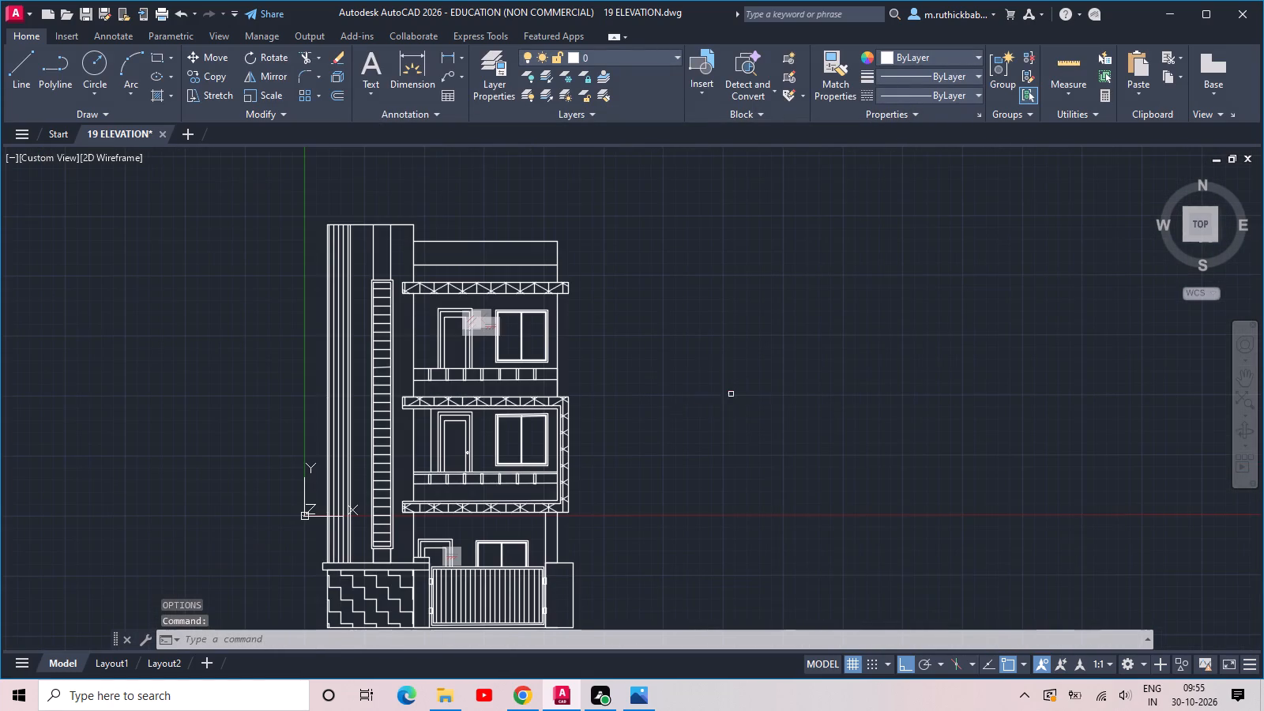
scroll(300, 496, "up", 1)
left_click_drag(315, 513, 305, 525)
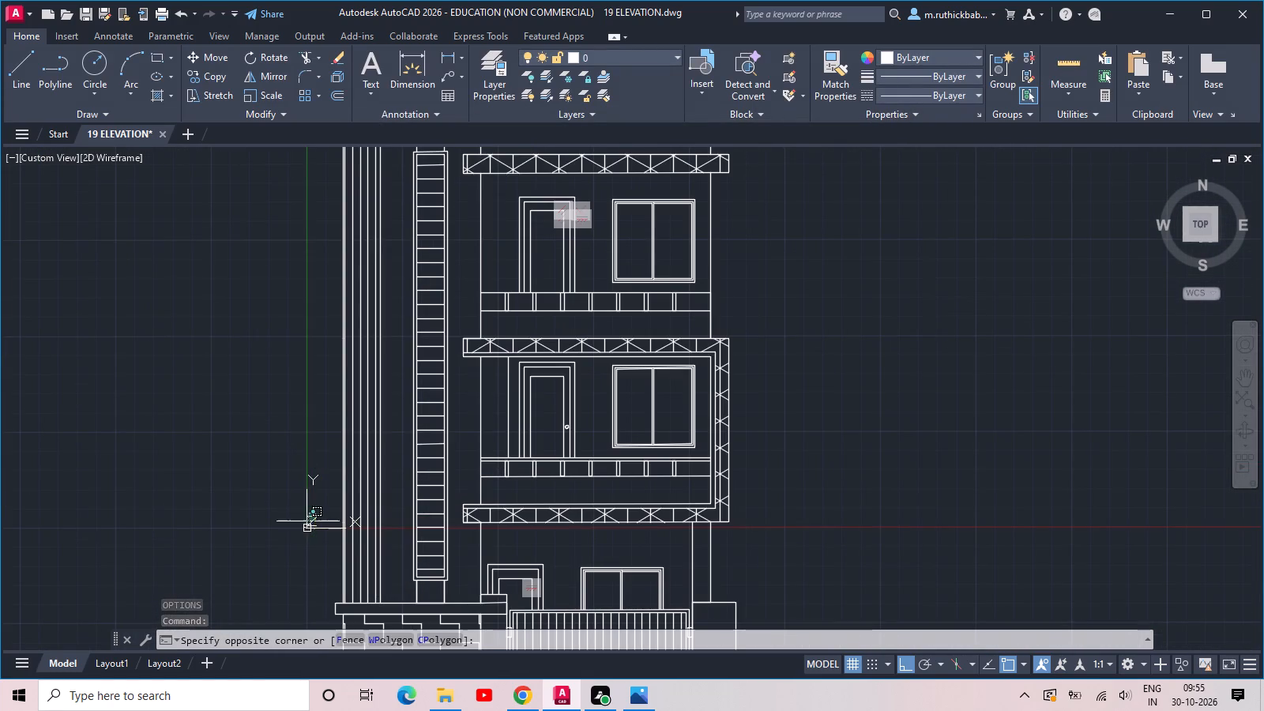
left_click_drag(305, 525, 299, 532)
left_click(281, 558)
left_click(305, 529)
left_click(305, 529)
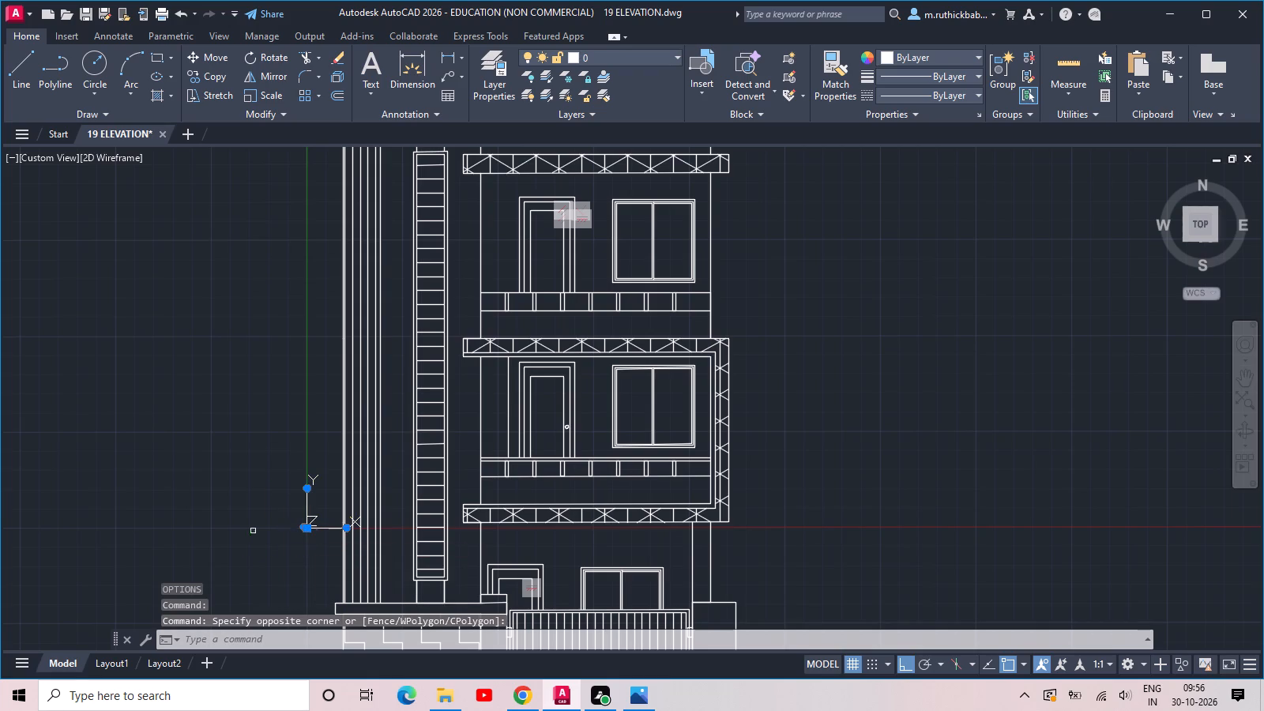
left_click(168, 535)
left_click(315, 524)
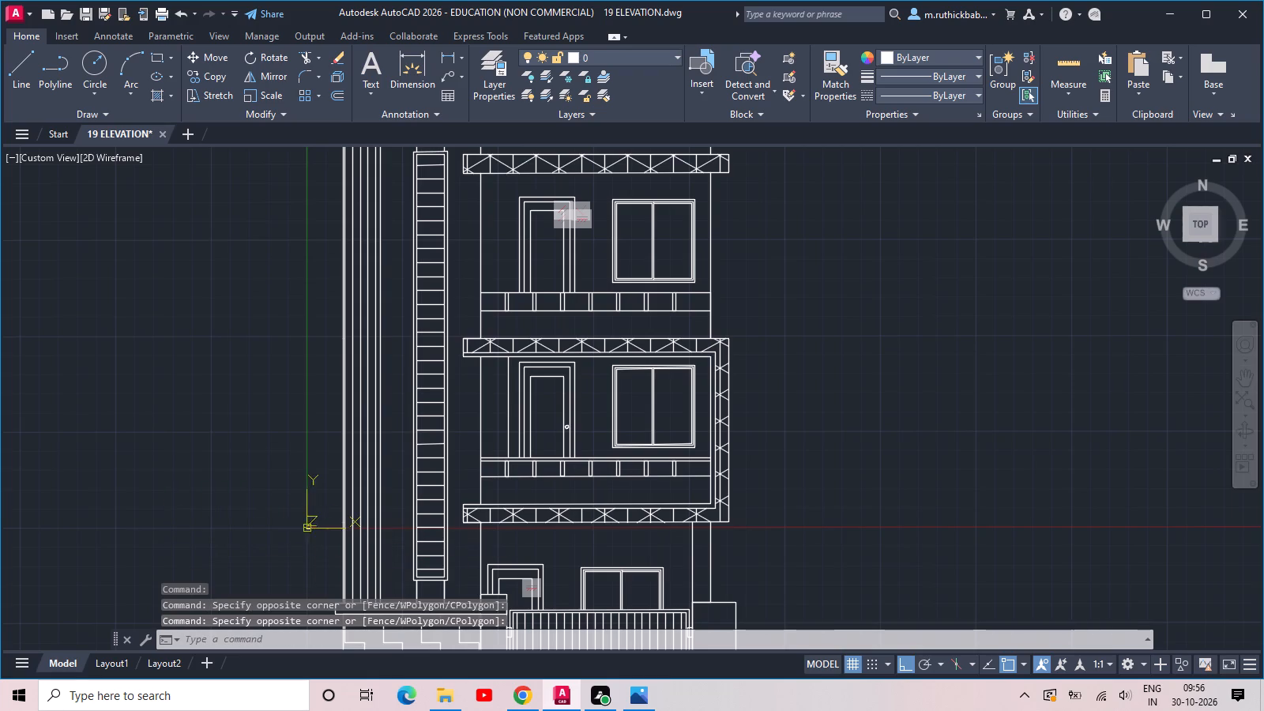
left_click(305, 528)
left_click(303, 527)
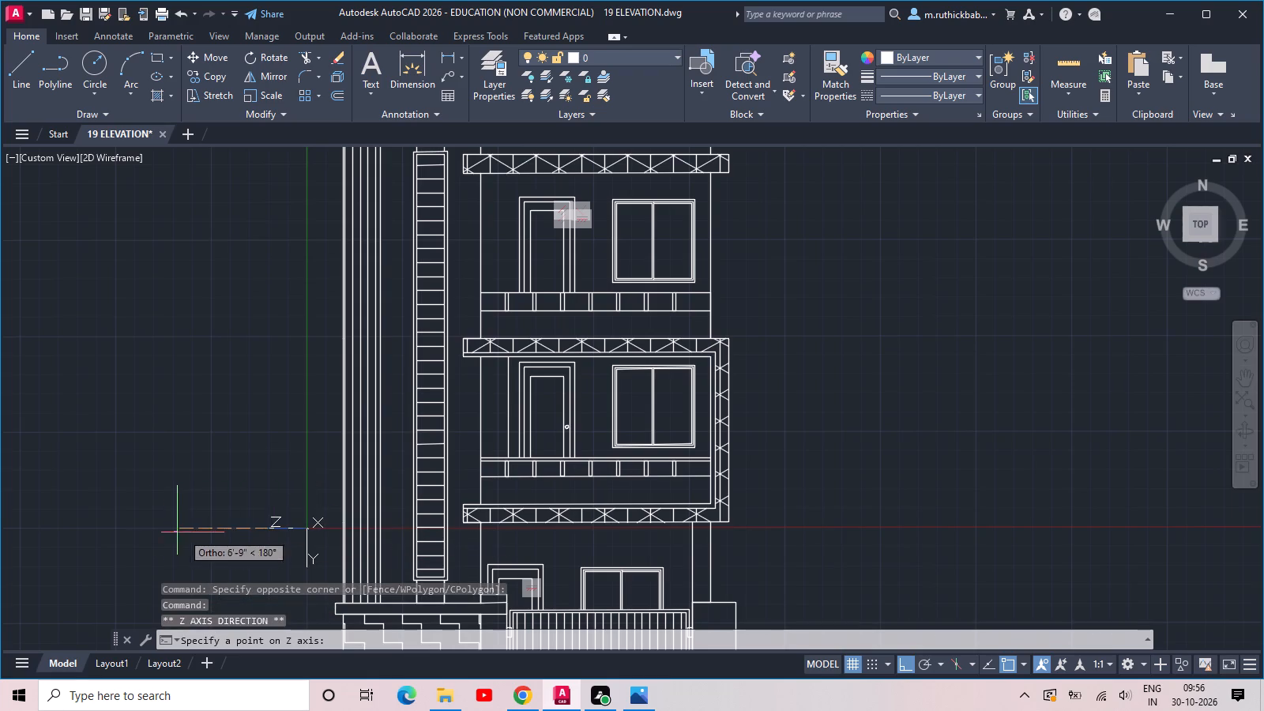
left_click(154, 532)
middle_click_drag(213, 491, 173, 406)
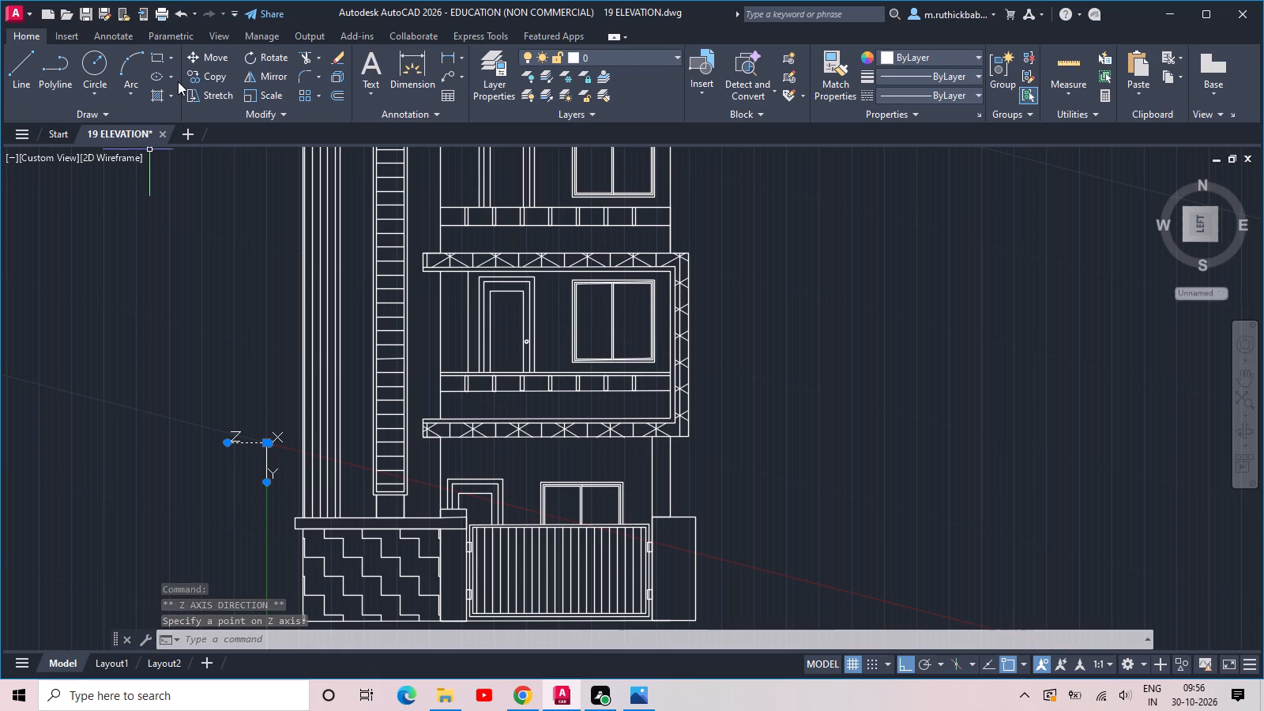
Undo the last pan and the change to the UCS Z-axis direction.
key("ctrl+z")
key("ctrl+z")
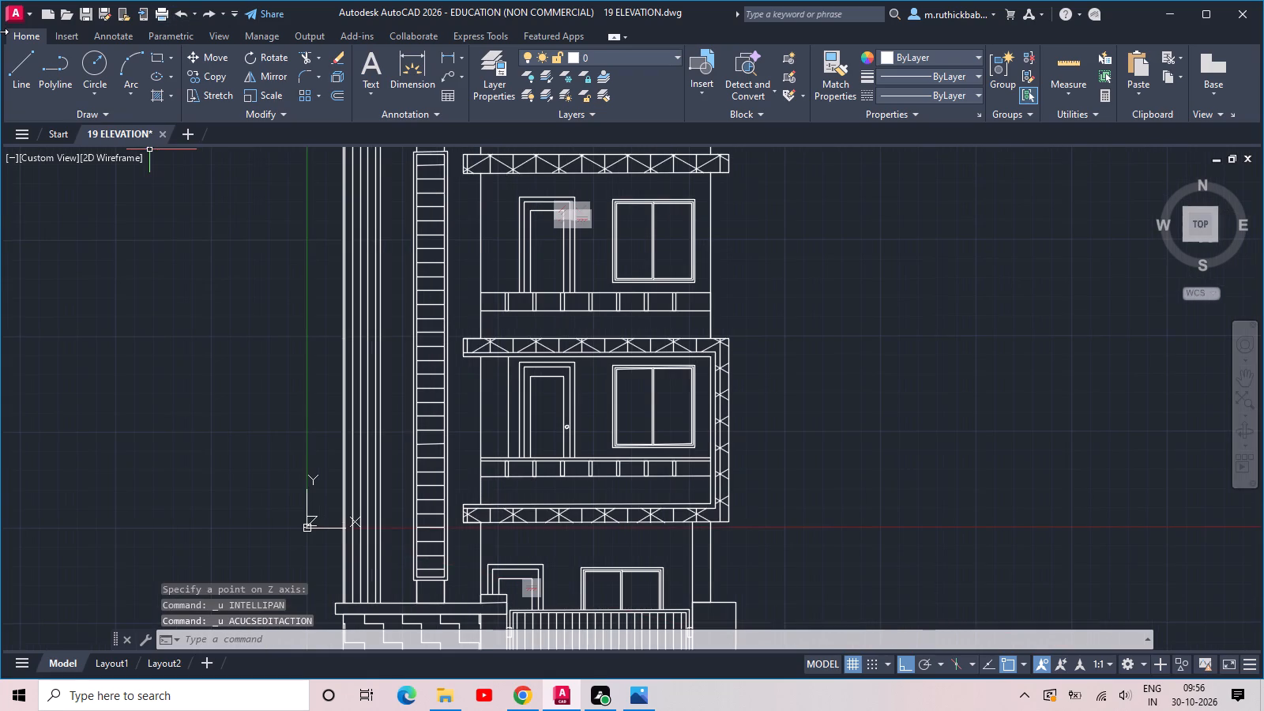
Hatch the compound wall pier on the right side of the gate with the ZIGZAG pattern at angle 90 and scale 120.
scroll(0, 32, "down", 2)
scroll(584, 334, "down", 1)
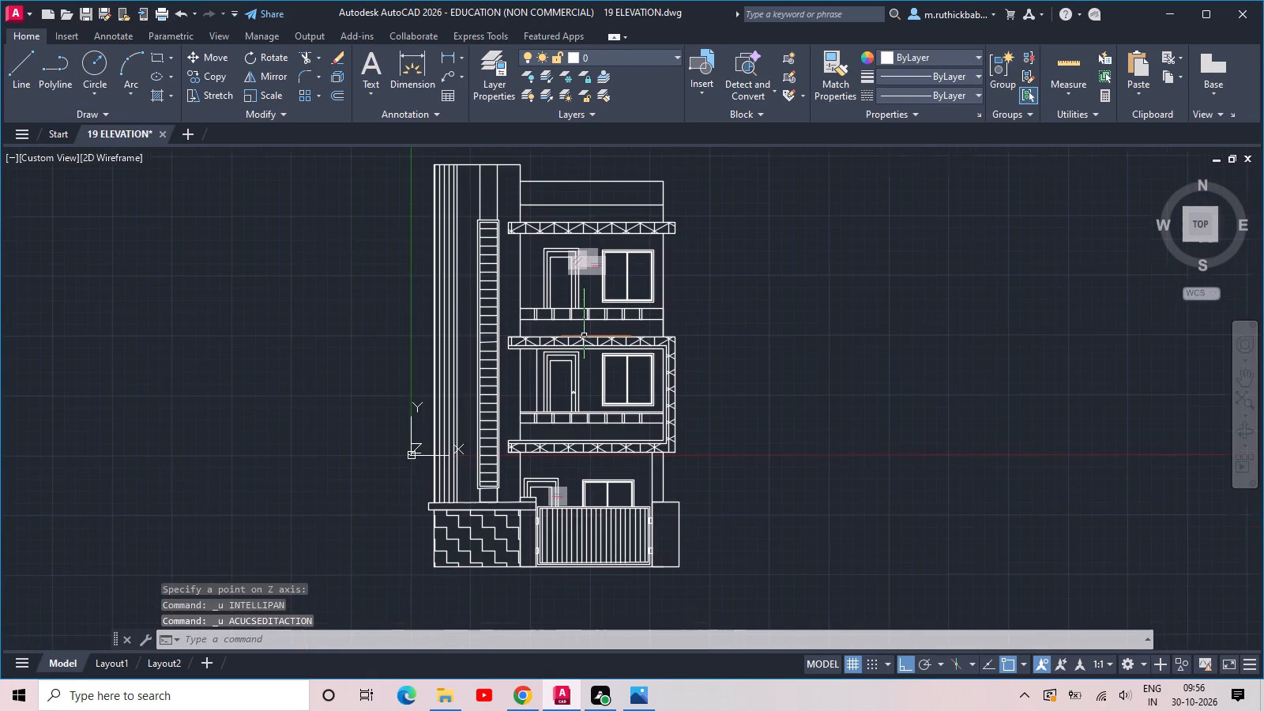
middle_click_drag(704, 318, 623, 355)
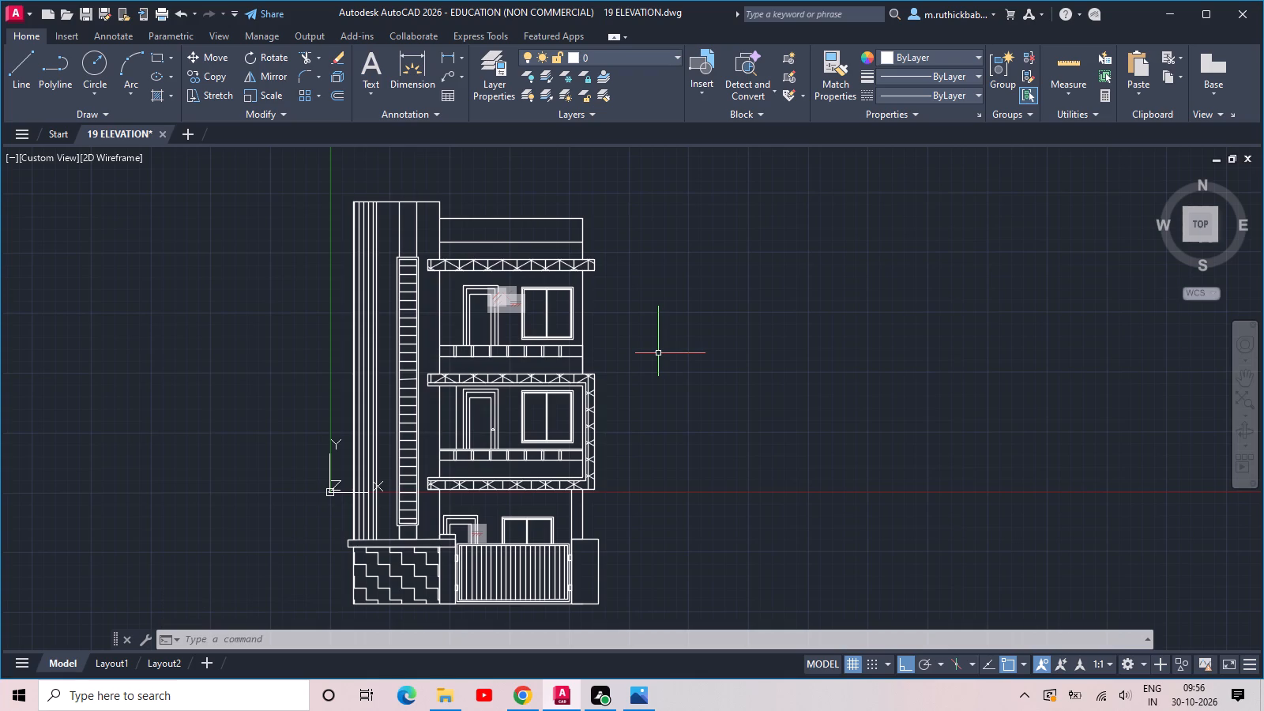
scroll(658, 353, "down", 1)
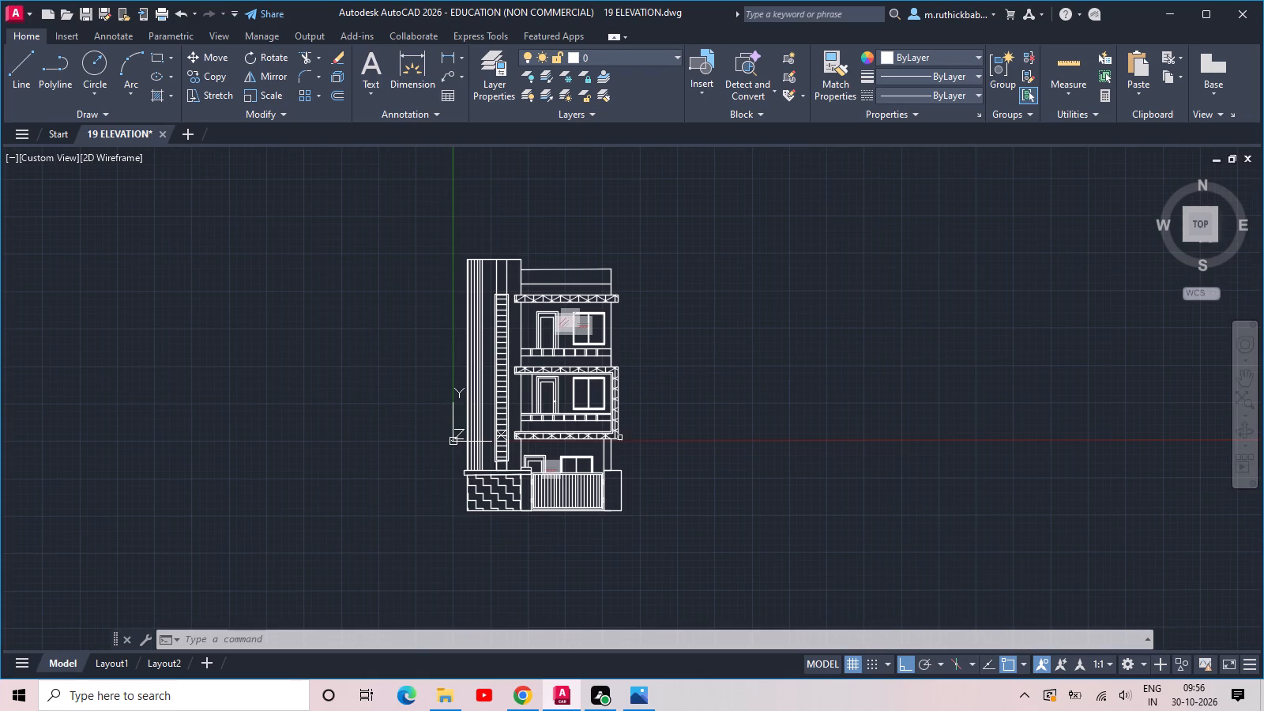
scroll(550, 527, "up", 1)
middle_click_drag(550, 525, 512, 481)
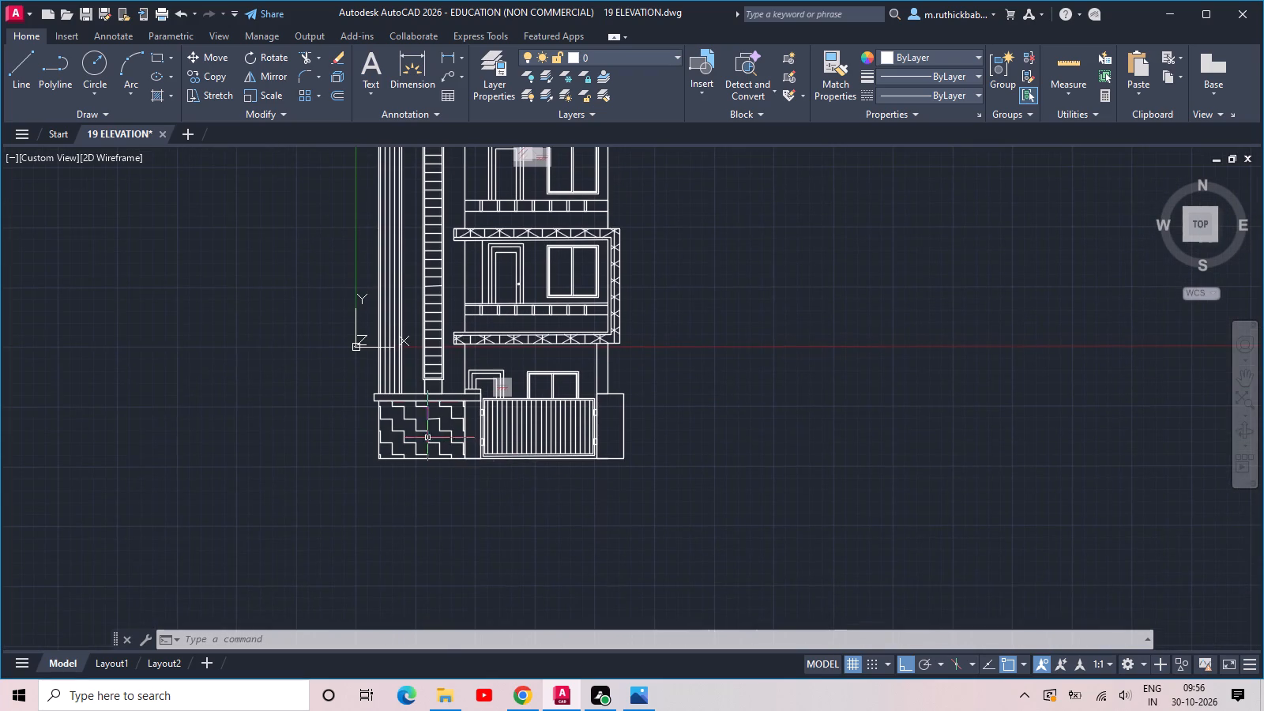
left_click(152, 98)
scroll(166, 74, "down", 3)
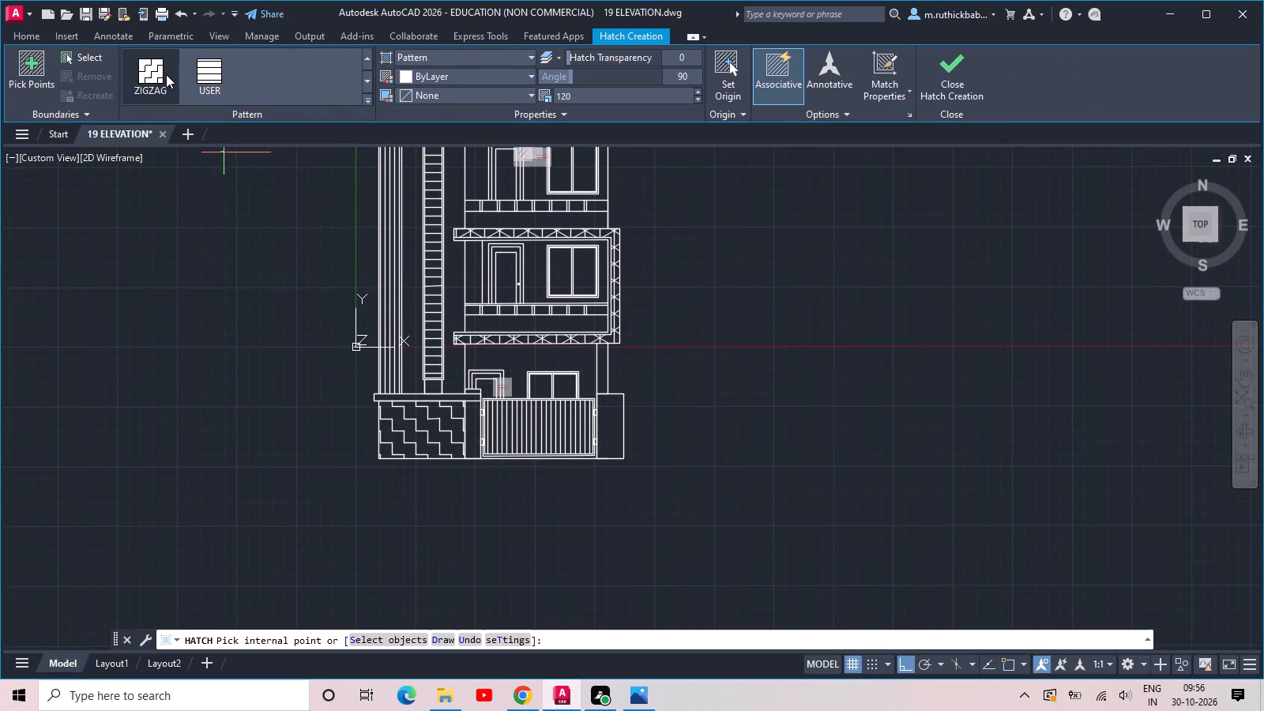
scroll(166, 74, "down", 1)
left_click(153, 75)
scroll(604, 422, "up", 1)
left_click(603, 434)
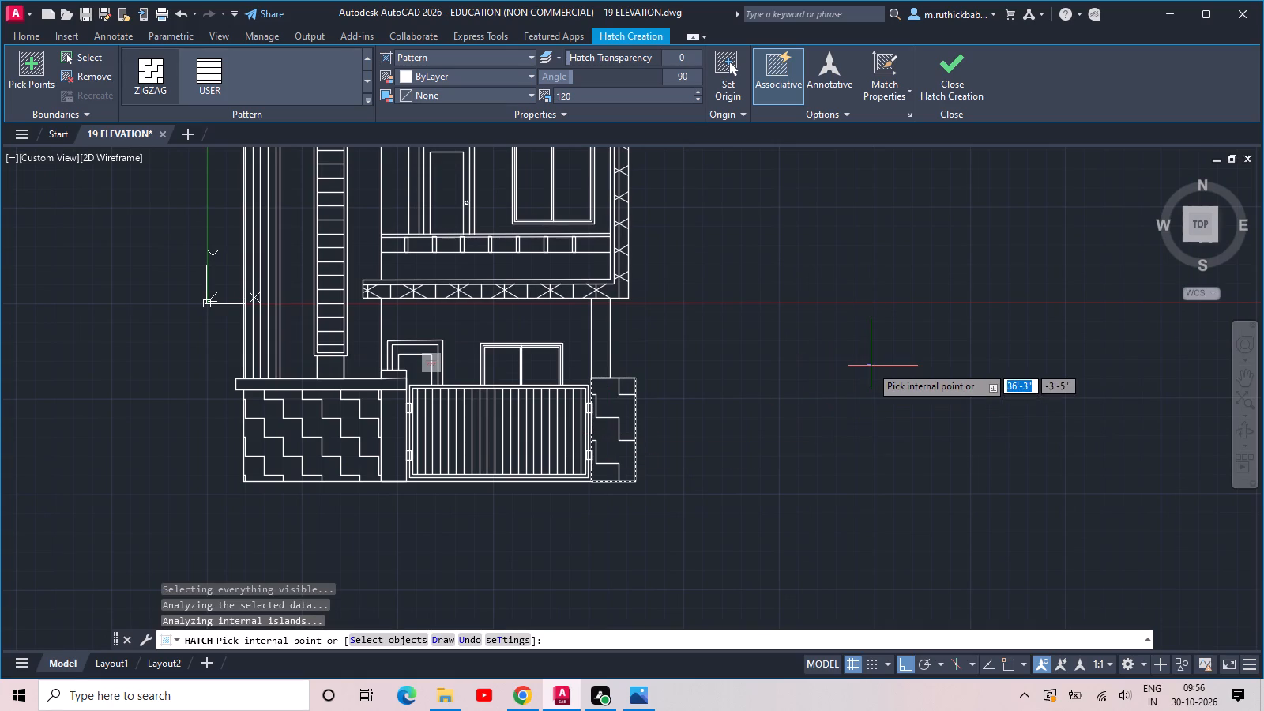
key("Return")
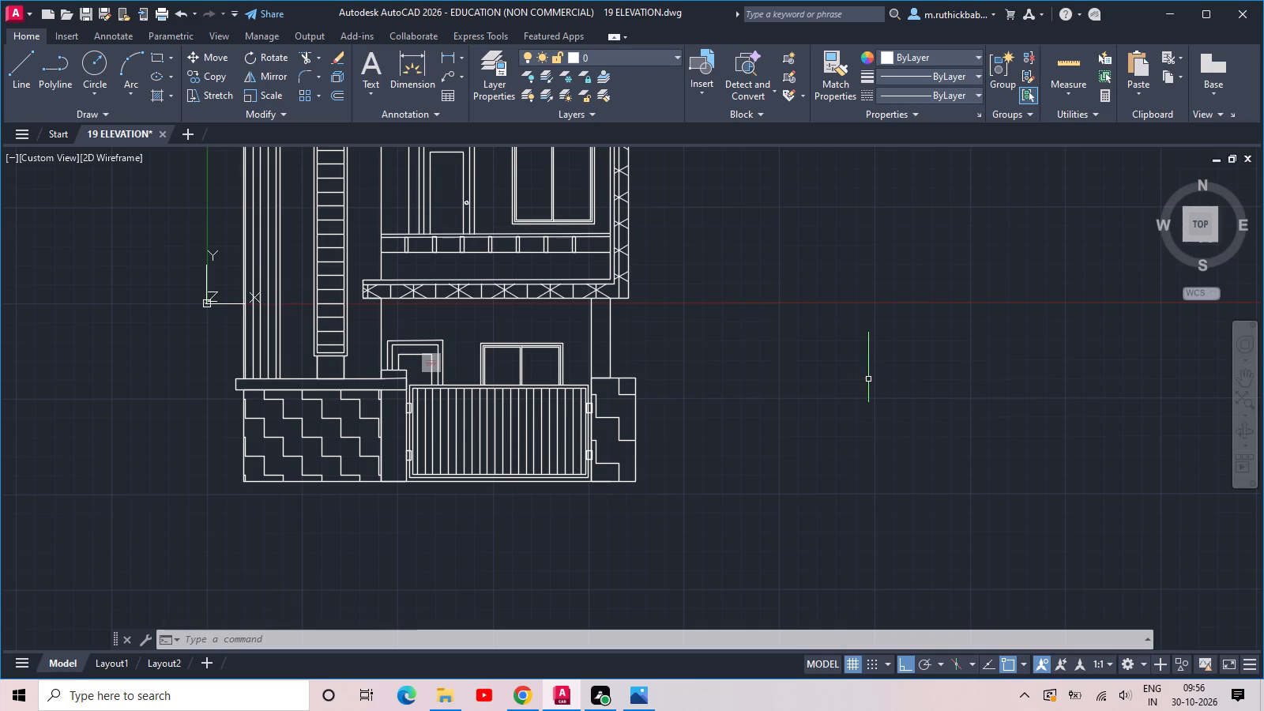
Reset the UCS to World and switch to the plan view of the current UCS.
type("UCS")
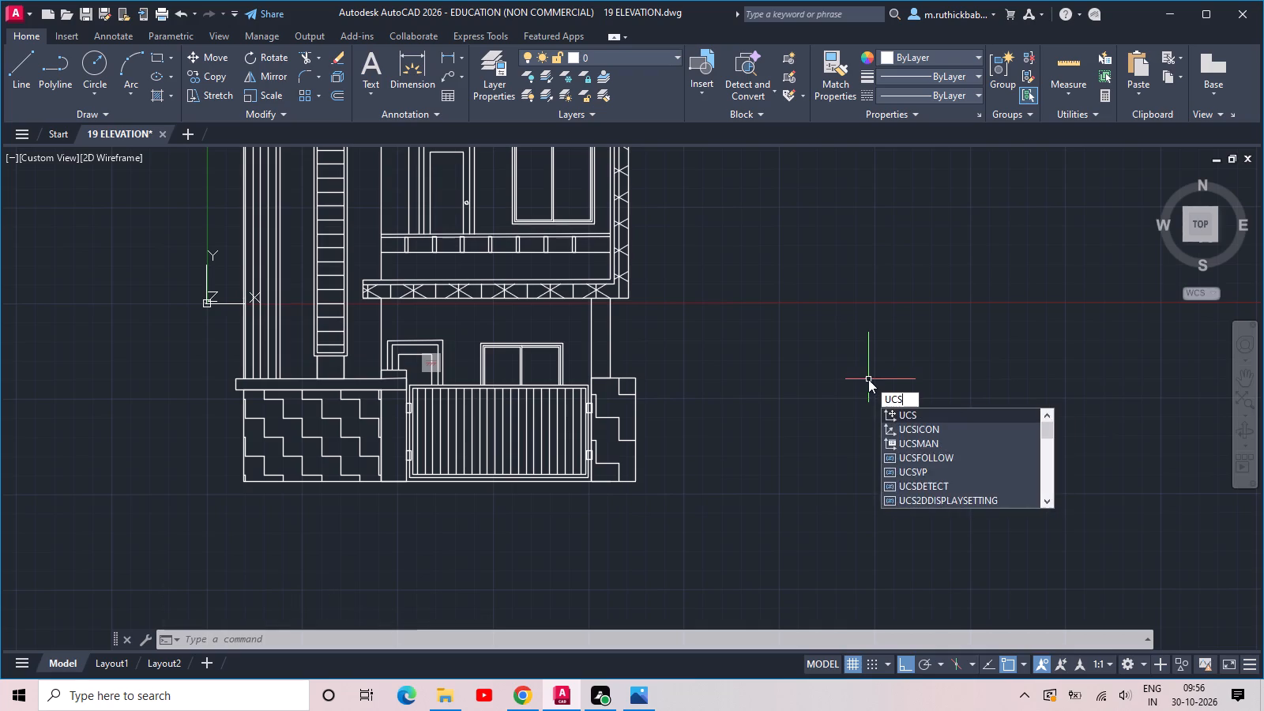
key("space")
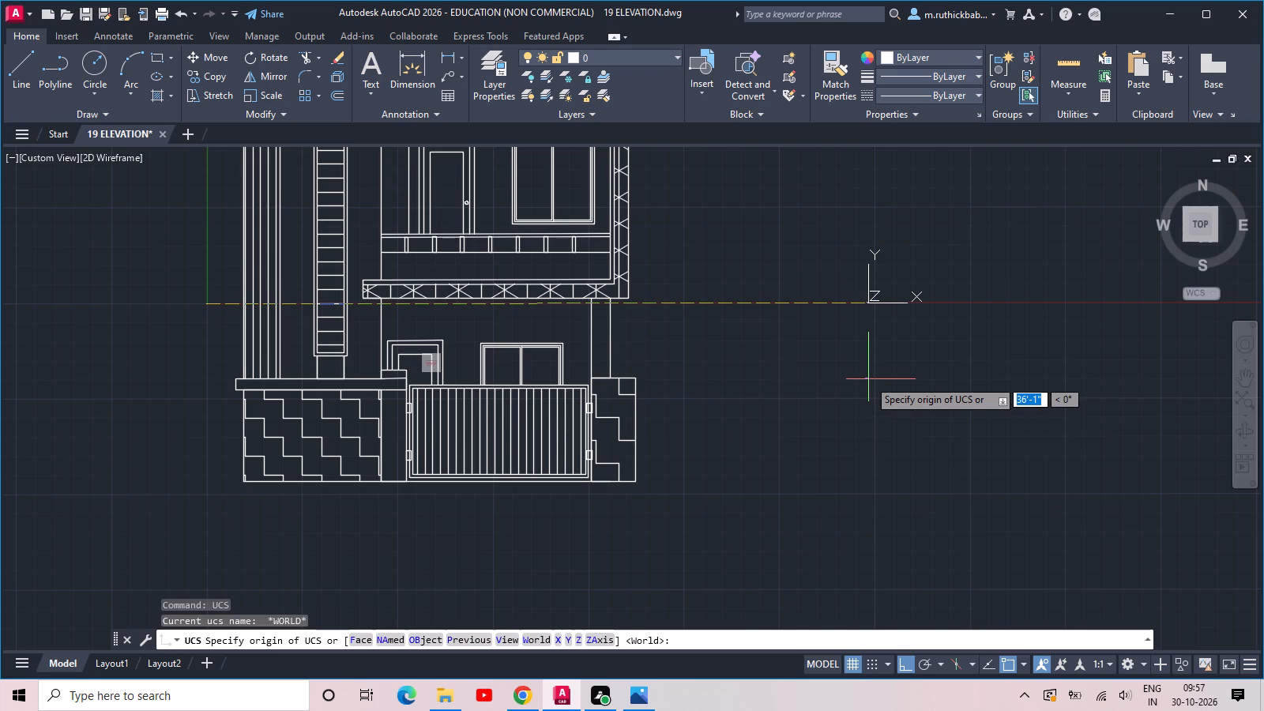
type("W")
key("space")
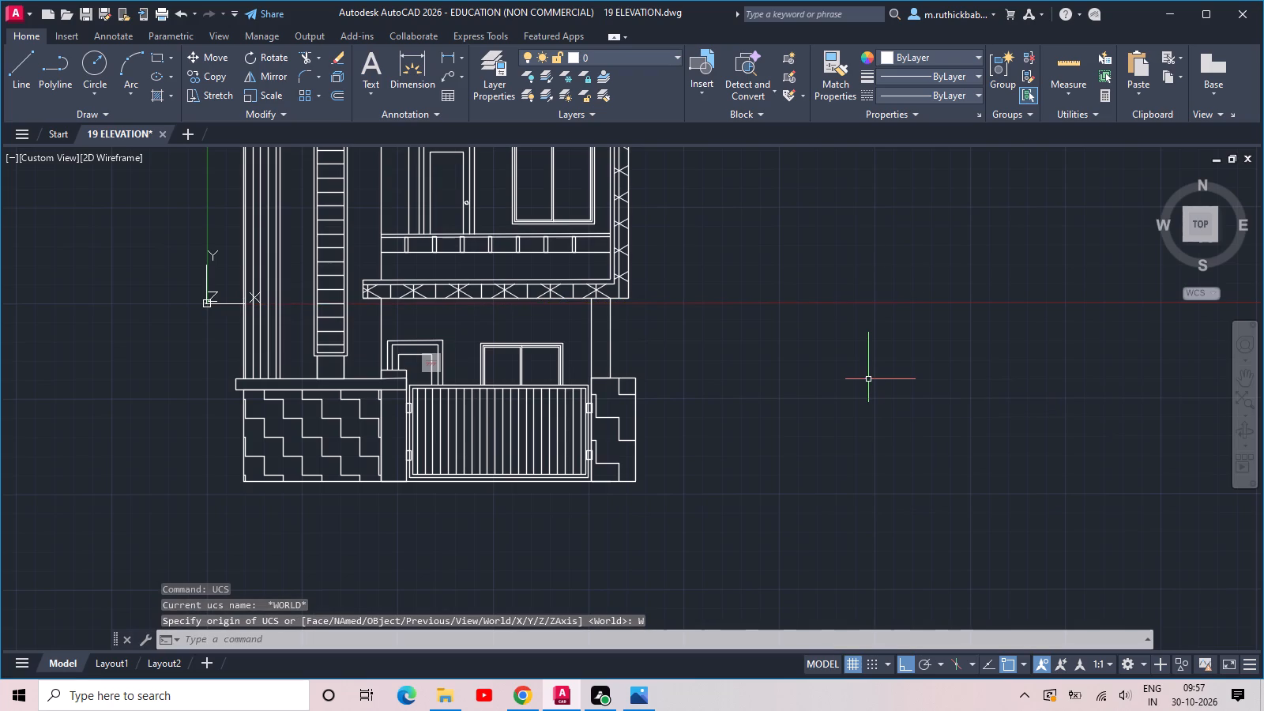
type("PLA")
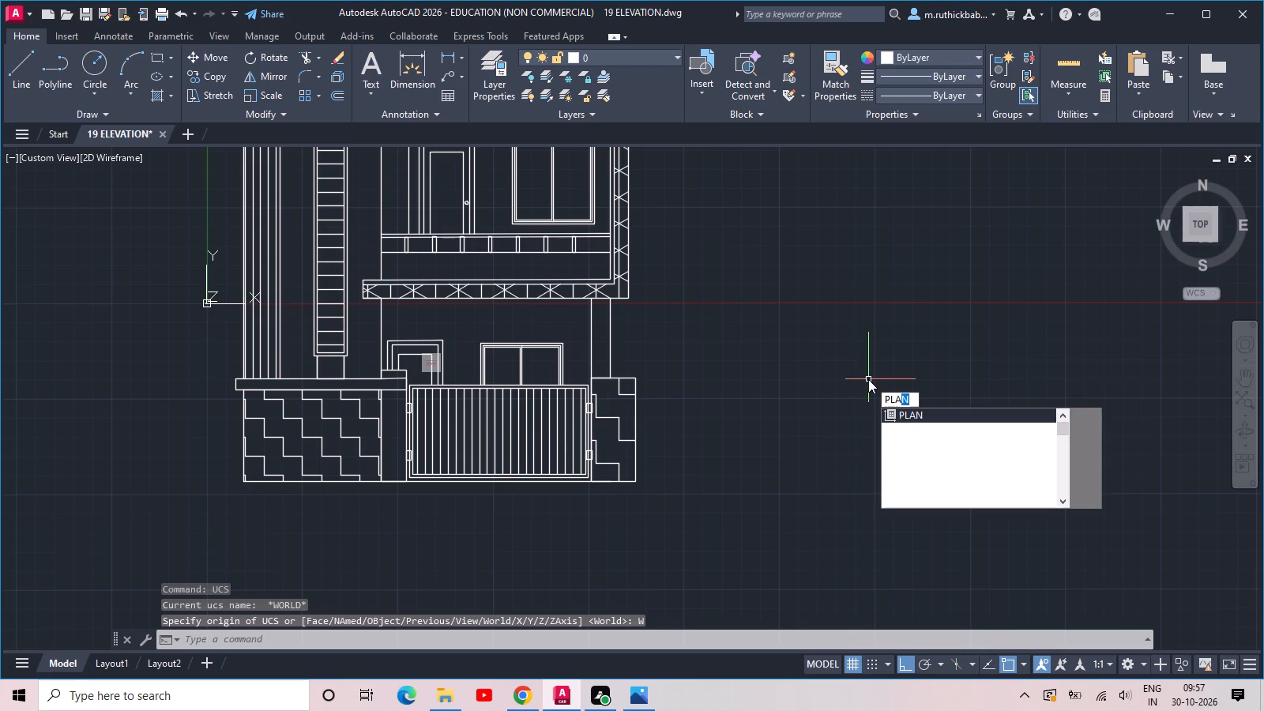
type("N")
key("space")
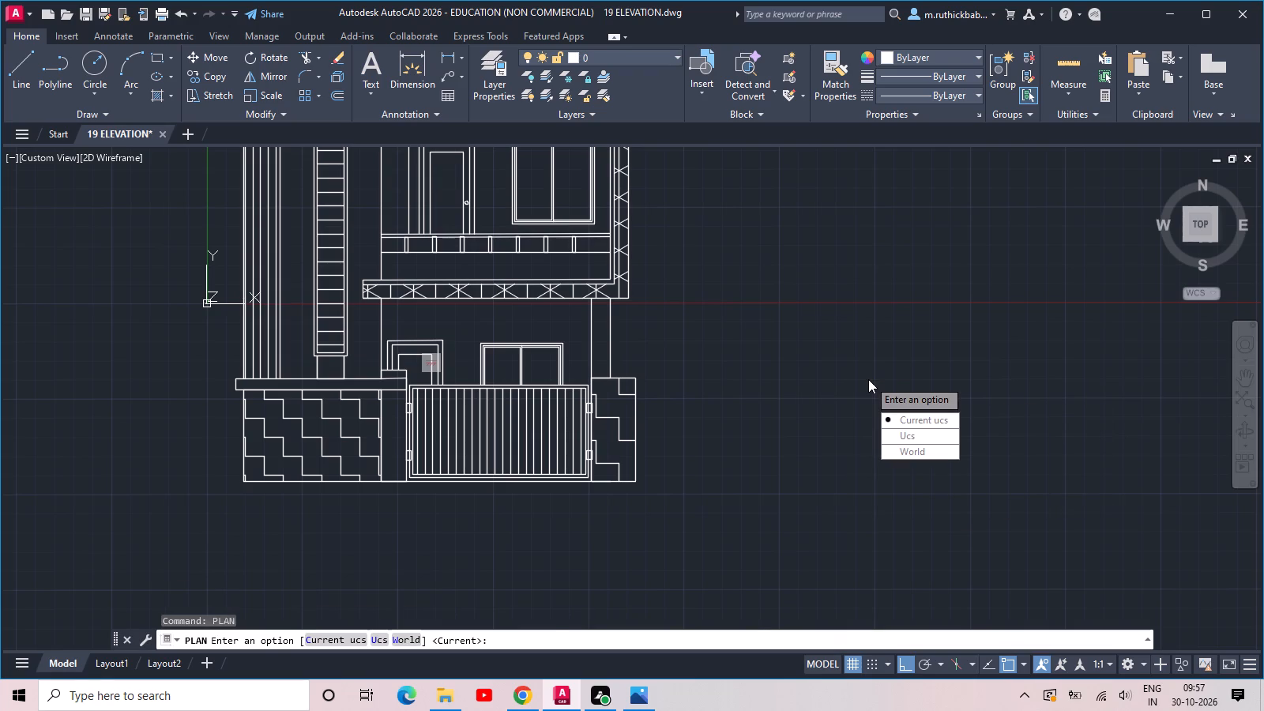
key("space")
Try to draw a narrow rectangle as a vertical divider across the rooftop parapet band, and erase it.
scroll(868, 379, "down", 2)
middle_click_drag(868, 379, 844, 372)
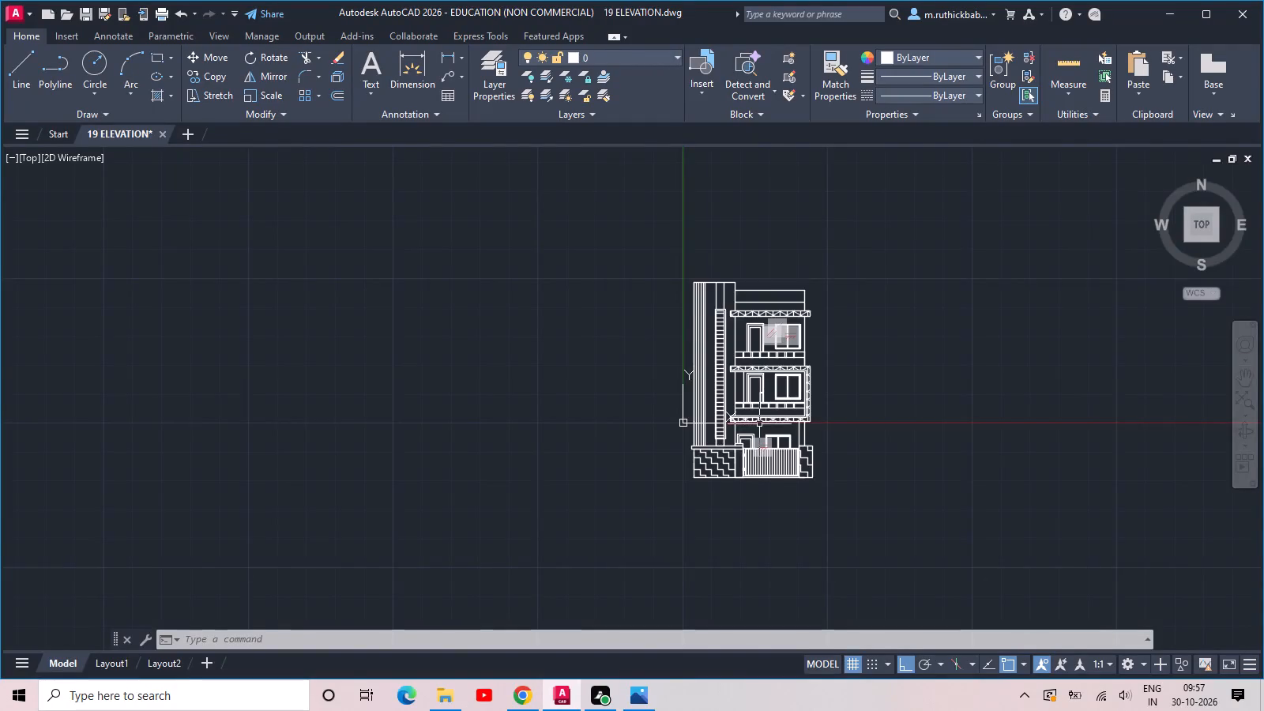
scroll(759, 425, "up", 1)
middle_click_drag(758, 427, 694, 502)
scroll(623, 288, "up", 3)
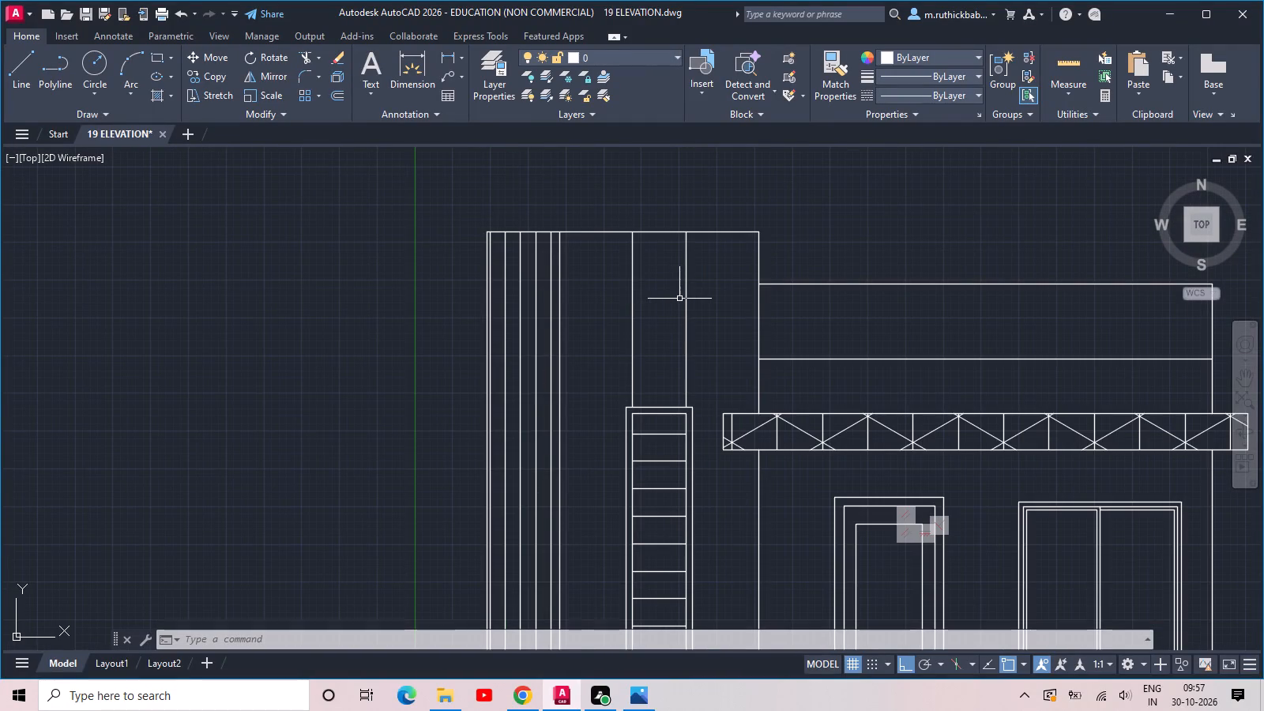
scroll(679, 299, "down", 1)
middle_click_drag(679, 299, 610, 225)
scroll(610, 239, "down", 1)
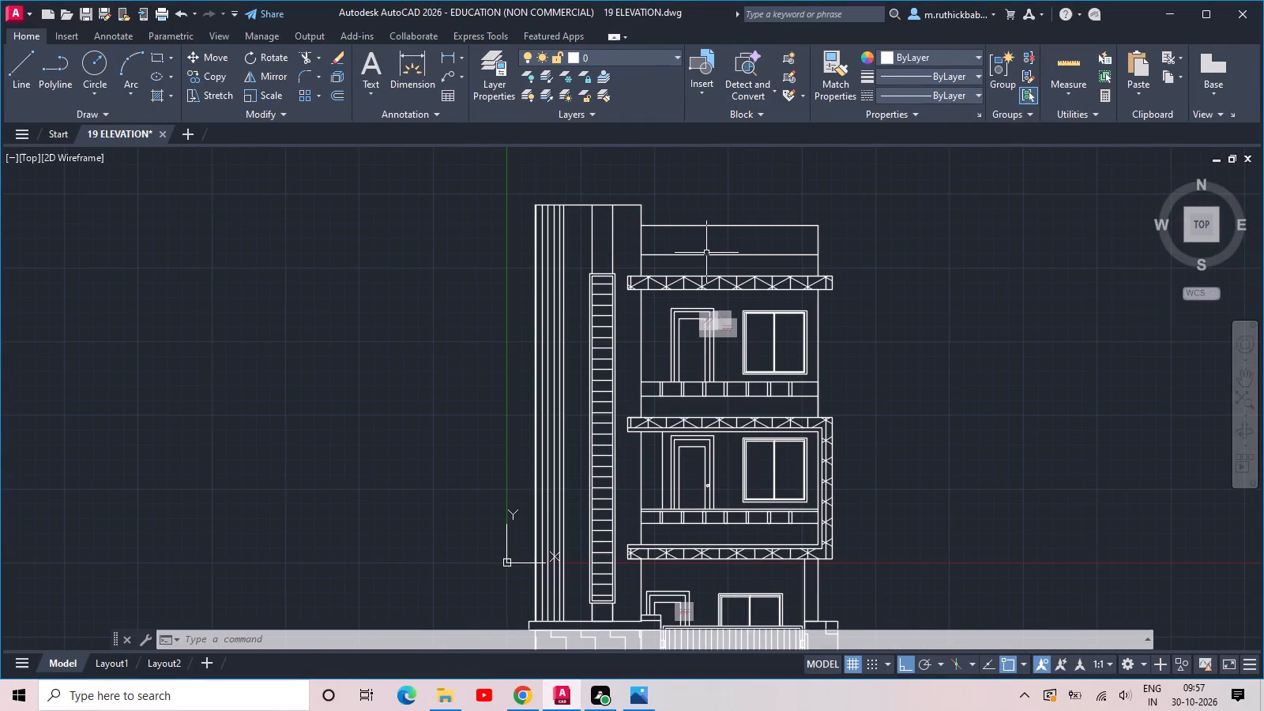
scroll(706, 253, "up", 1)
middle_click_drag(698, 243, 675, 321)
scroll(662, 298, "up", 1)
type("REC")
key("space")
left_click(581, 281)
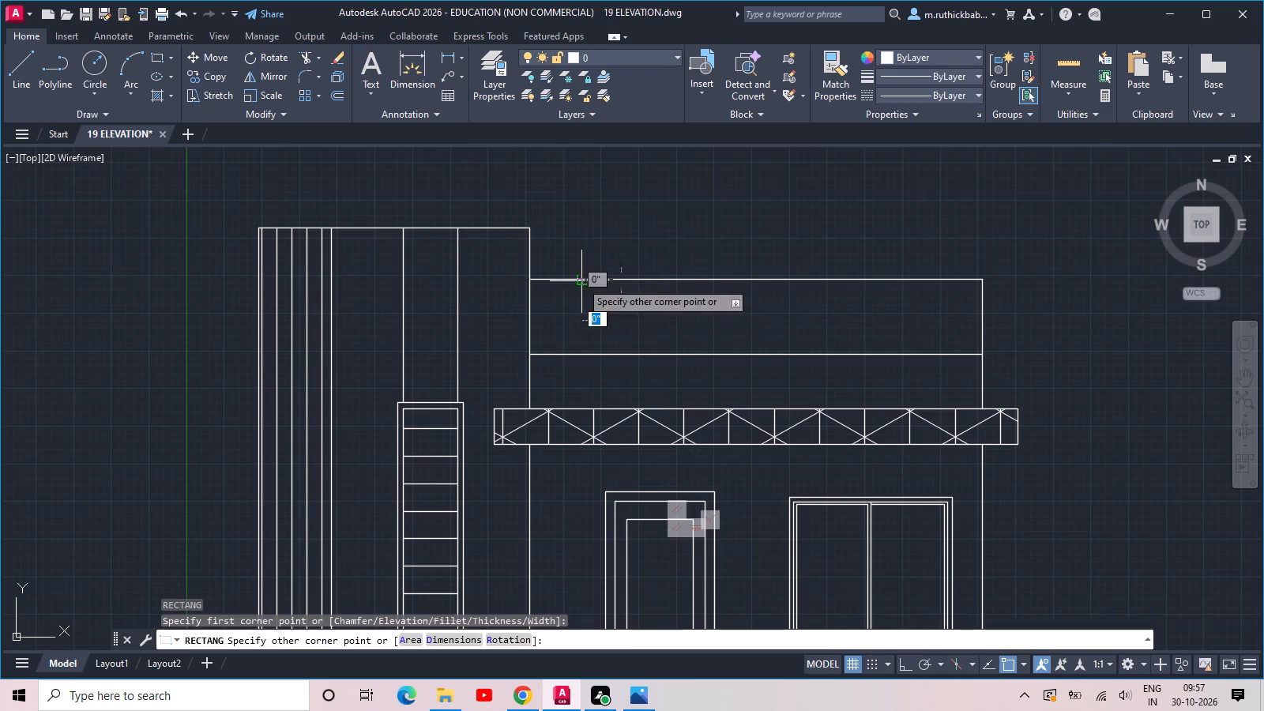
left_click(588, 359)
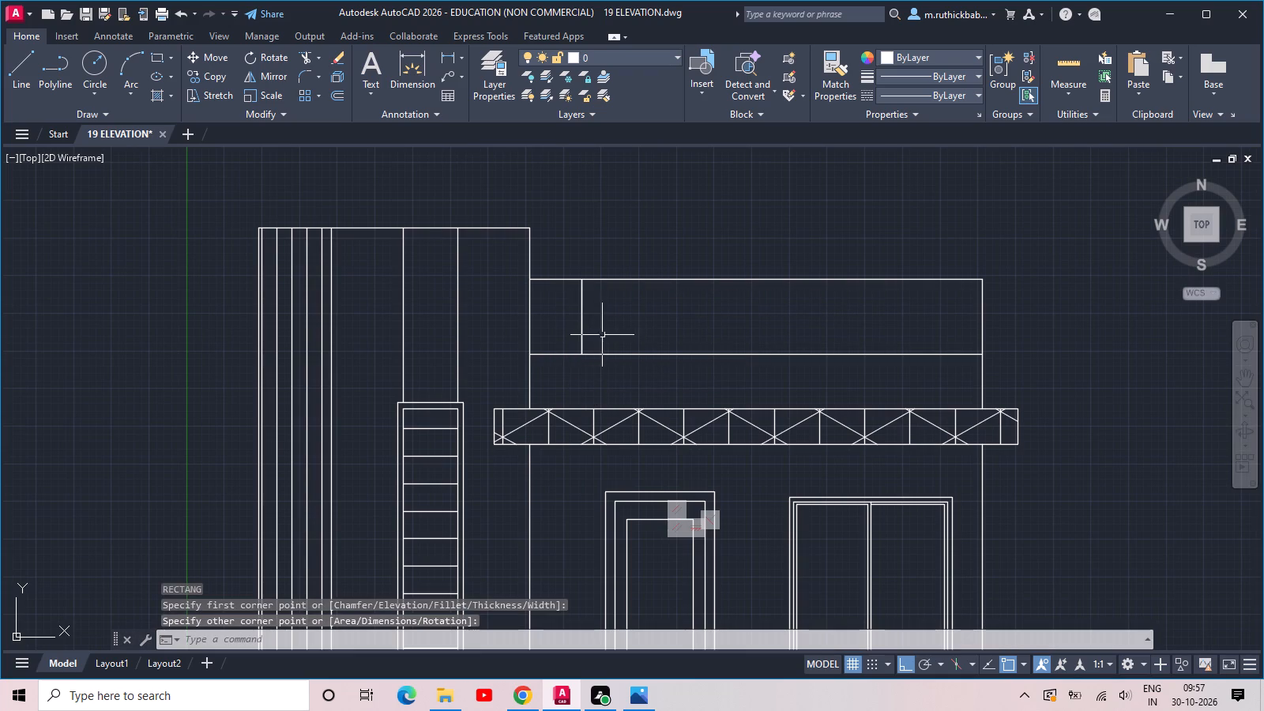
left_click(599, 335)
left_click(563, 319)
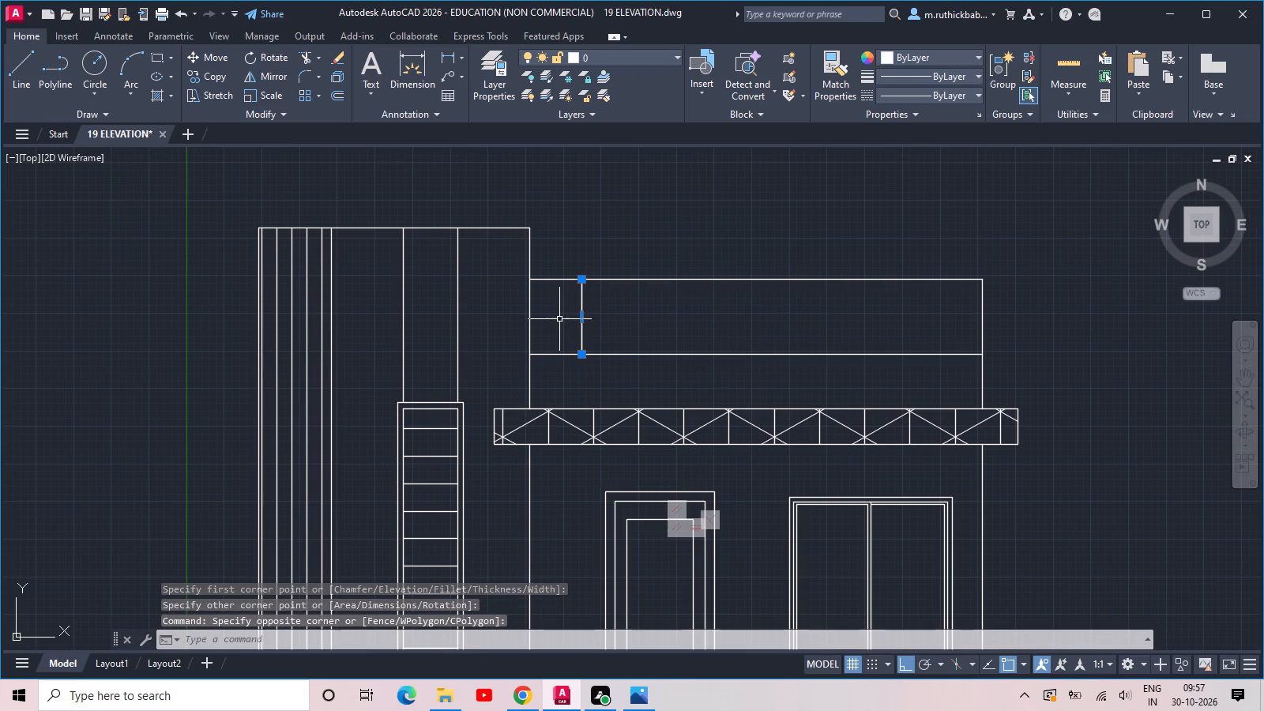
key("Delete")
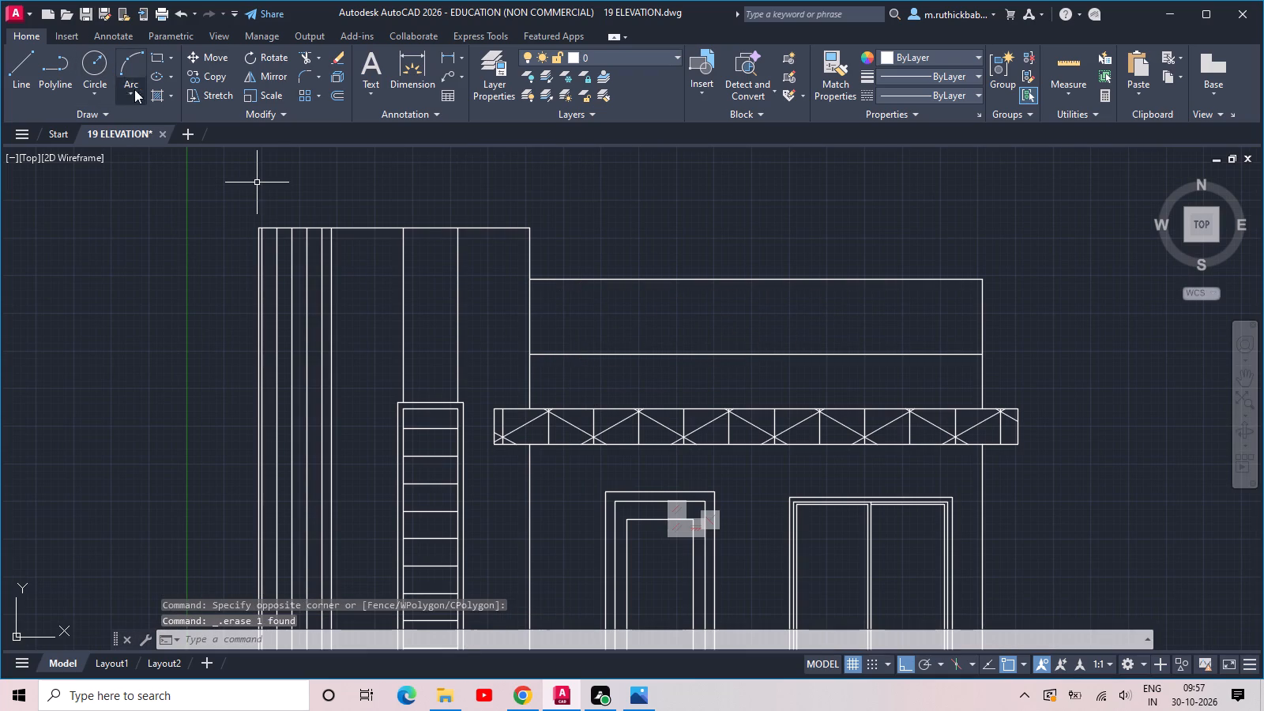
Hatch the rooftop parapet band with the USER pattern at angle 90 and a spacing of 24 inches.
left_click(154, 103)
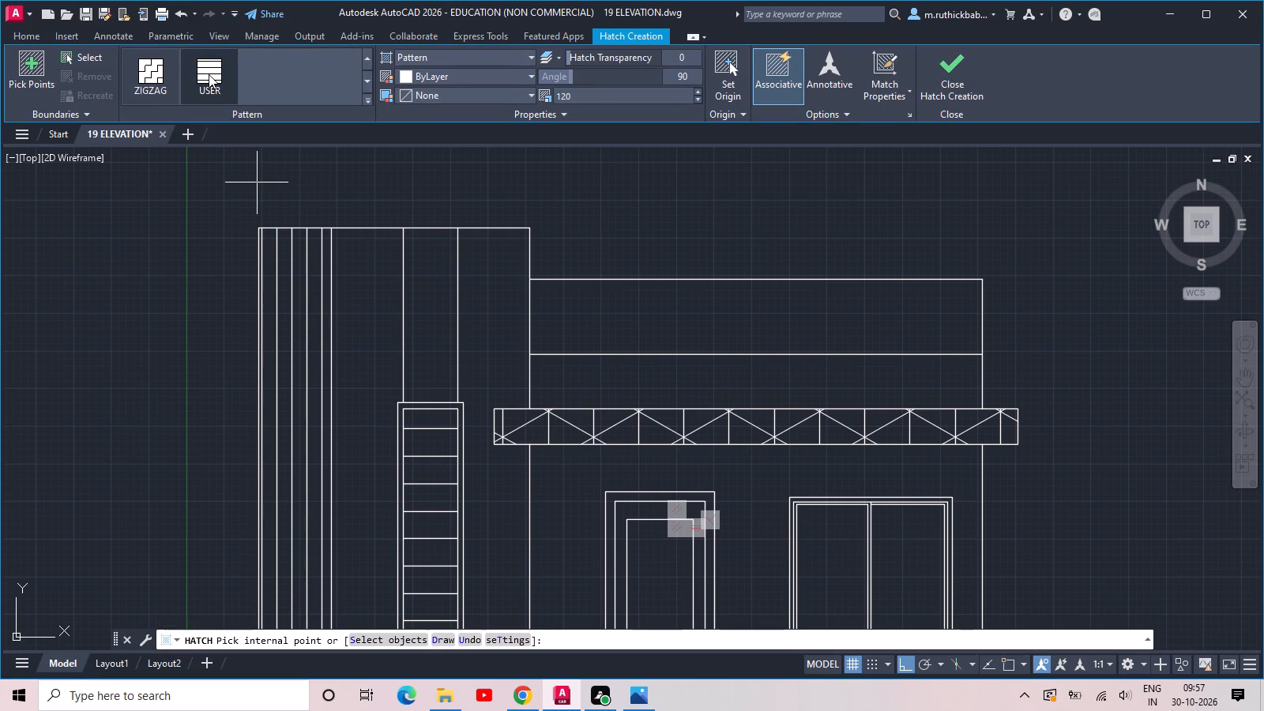
left_click(209, 74)
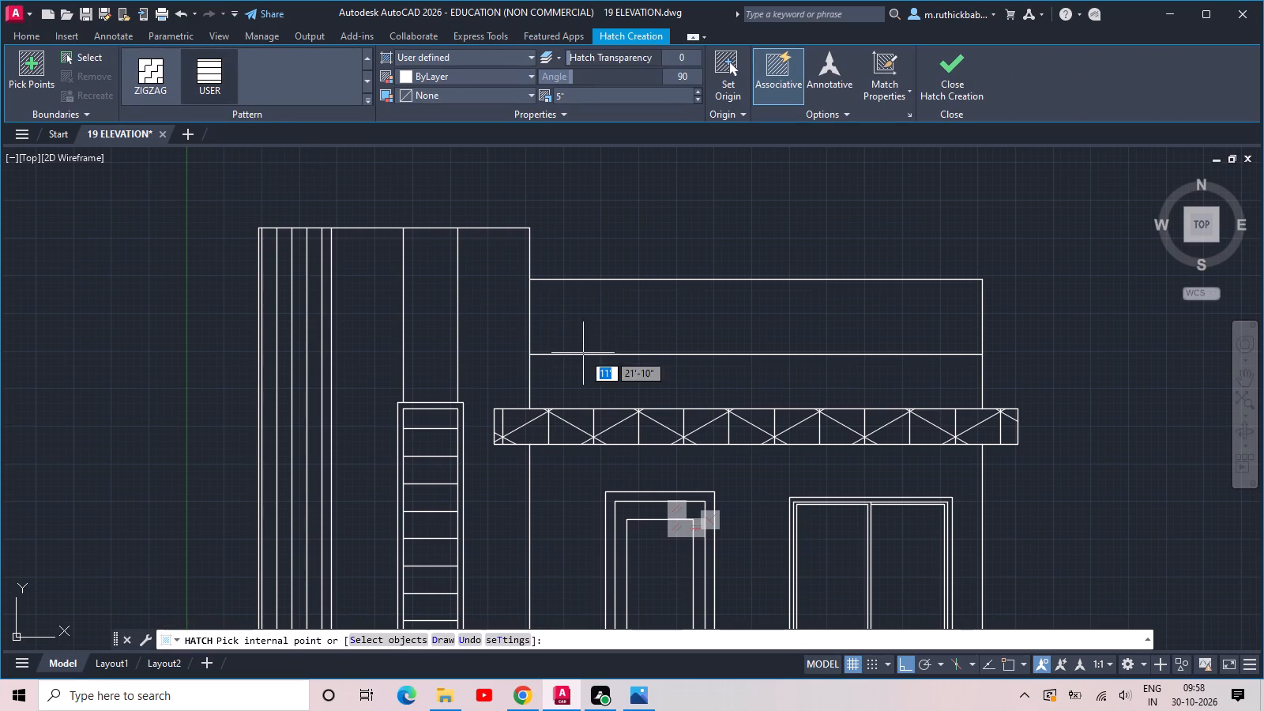
left_click(599, 327)
double_click(600, 100)
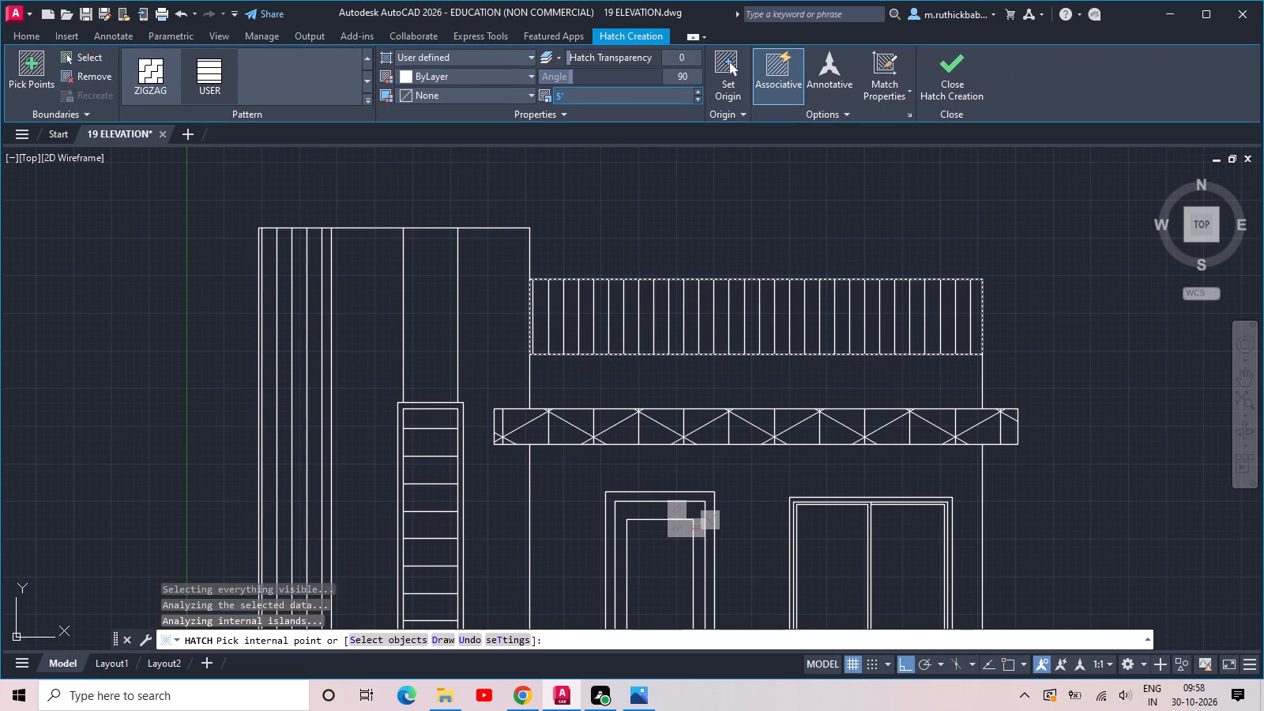
type("36")
key("space")
key("Return")
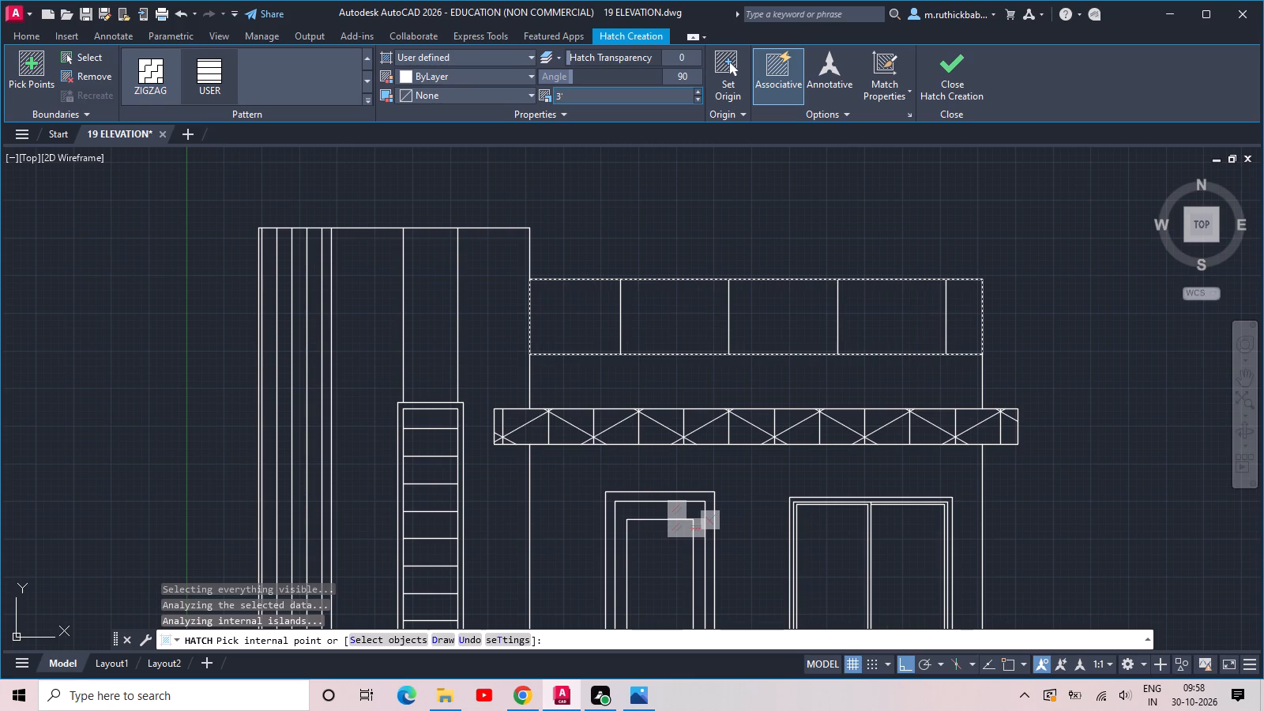
left_click(566, 87)
double_click(577, 95)
type("24")
key("Return")
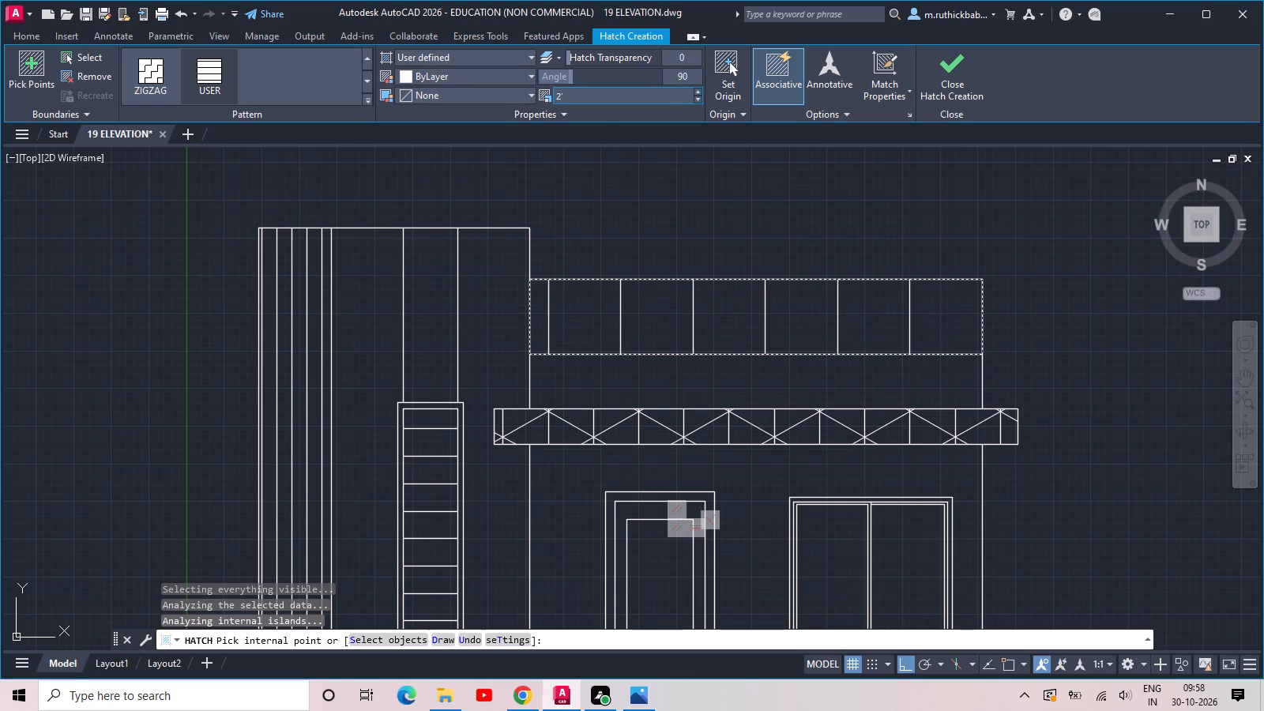
left_click(947, 70)
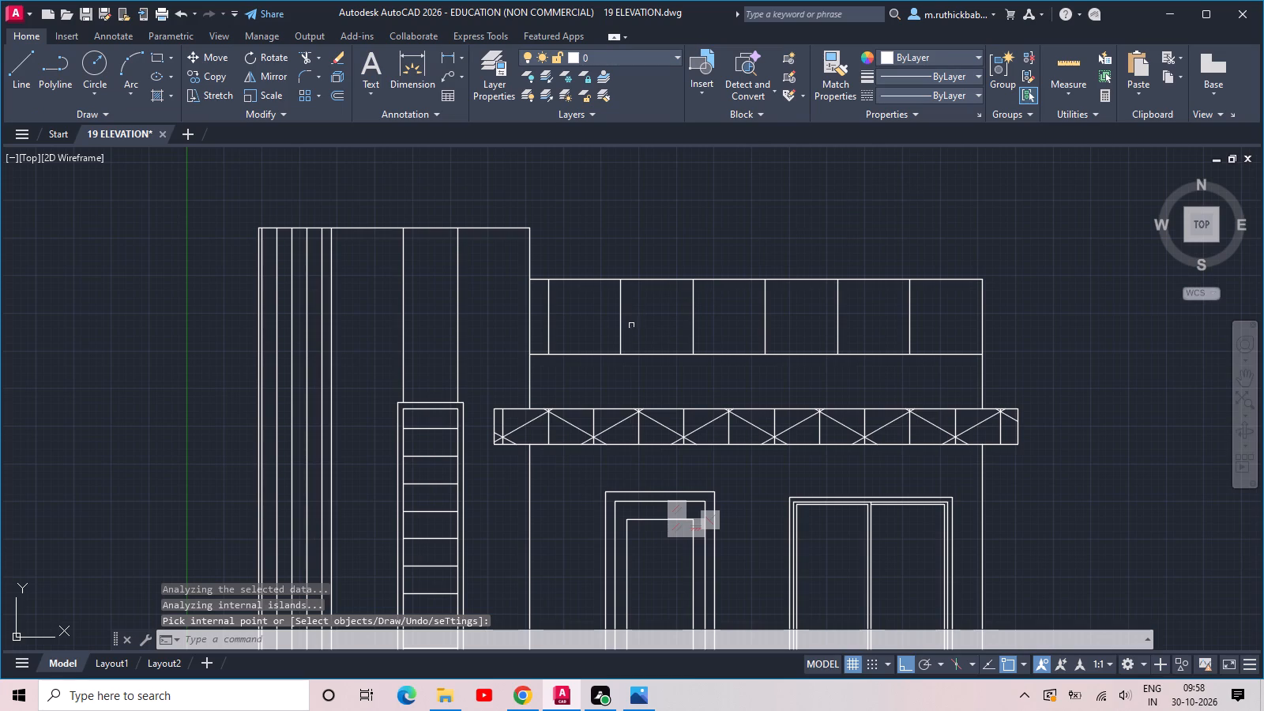
scroll(577, 323, "up", 1)
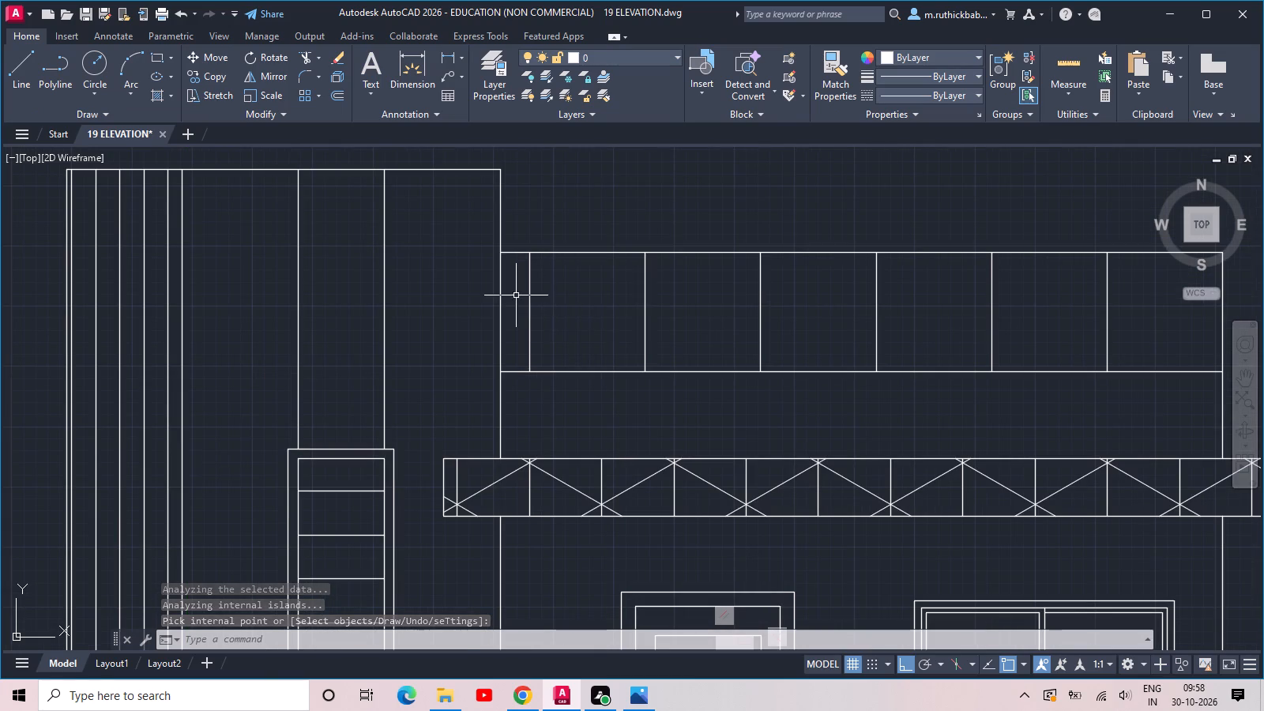
left_click(516, 295)
left_click(543, 291)
scroll(593, 290, "down", 1)
key("Escape")
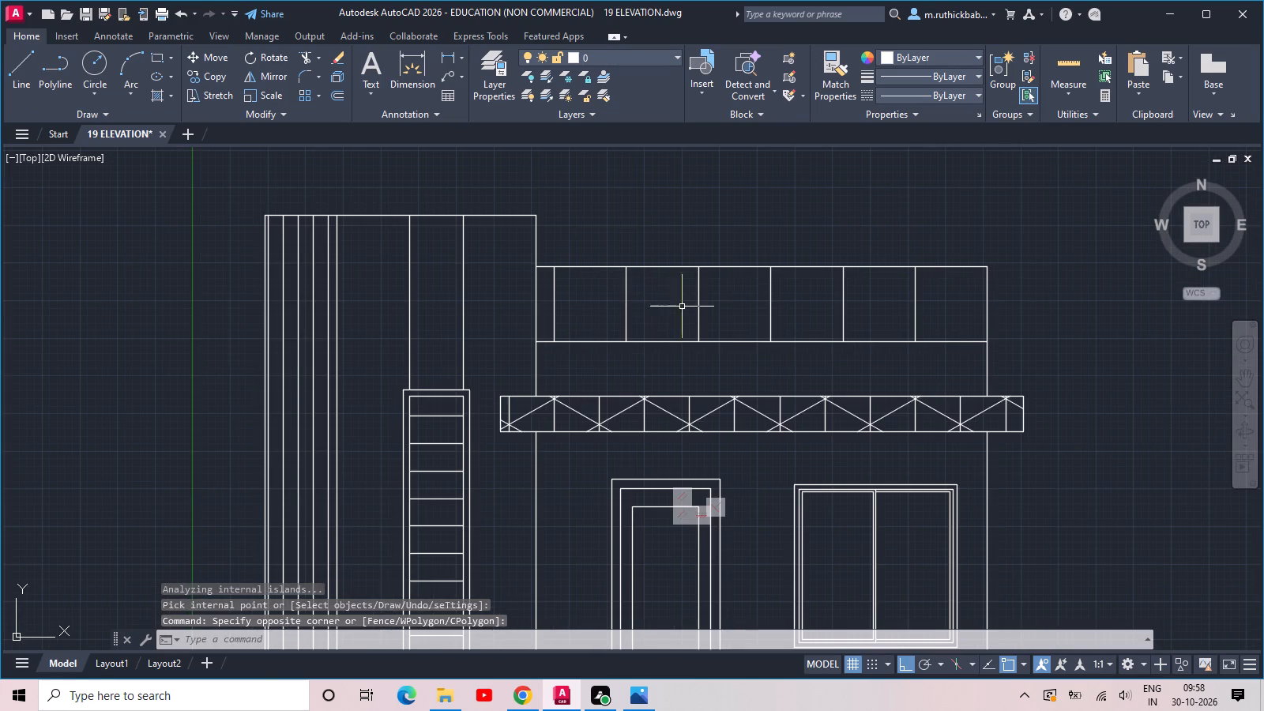
Move the ground-floor door and window behind the gate slightly to the right so the door frame clears the left gate pier.
middle_click_drag(694, 302, 611, 231)
scroll(613, 245, "down", 2)
middle_click_drag(715, 362, 671, 250)
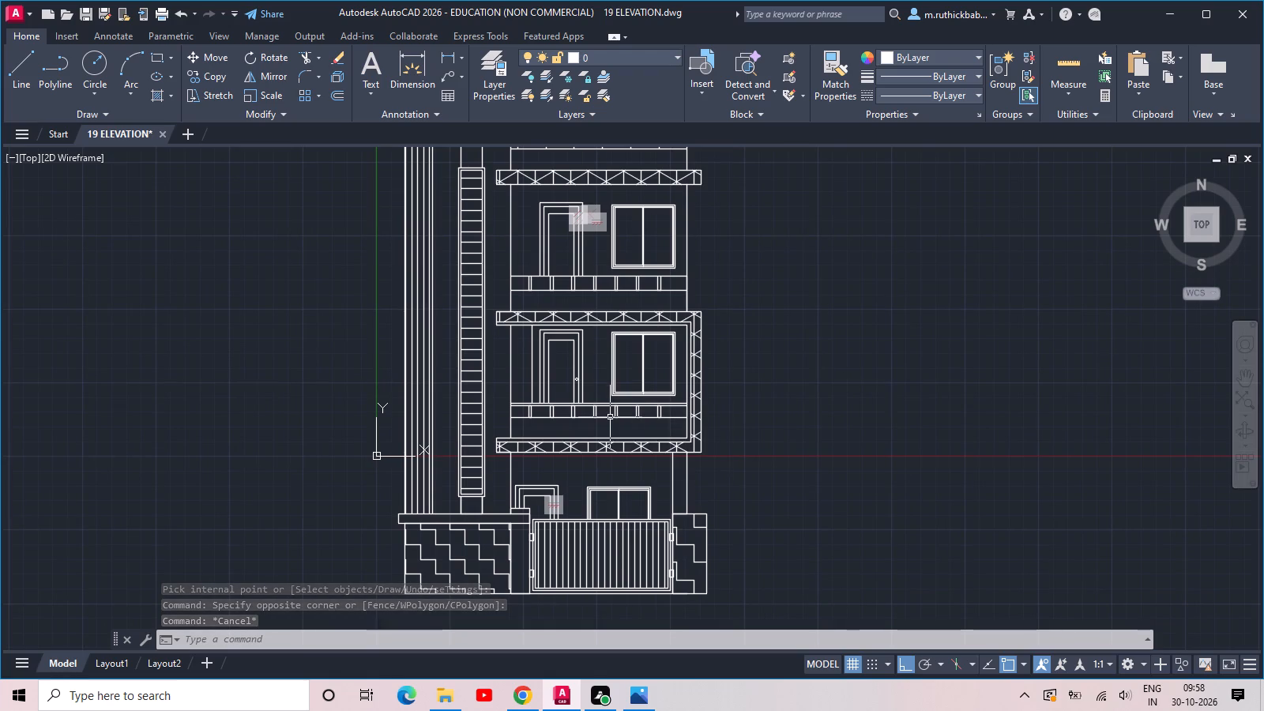
middle_click_drag(616, 453, 590, 367)
scroll(581, 392, "up", 2)
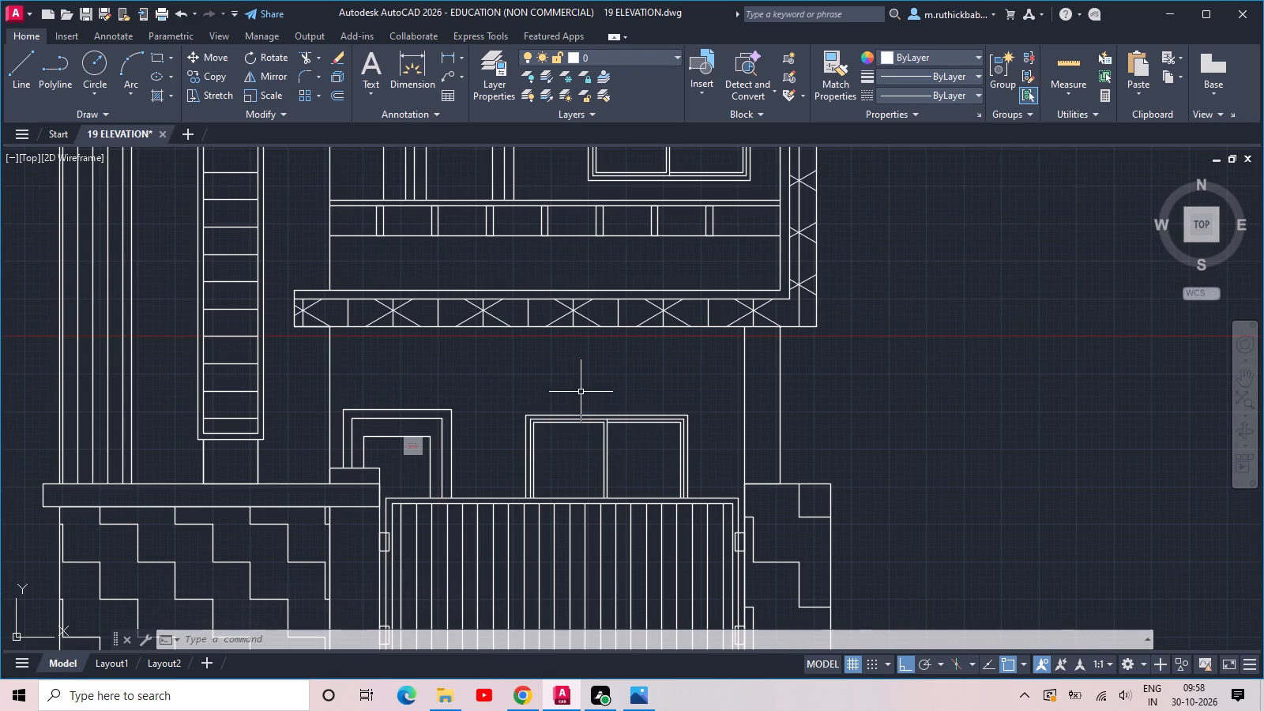
left_click_drag(628, 458, 585, 453)
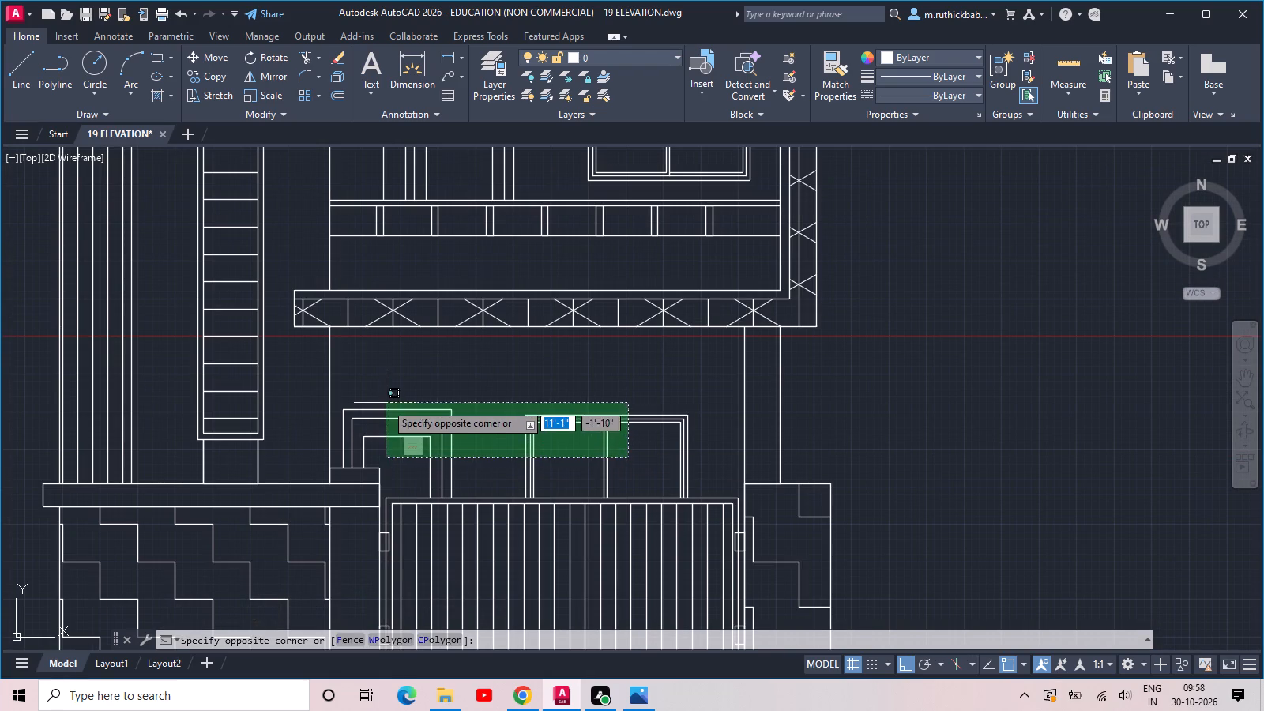
left_click(386, 403)
type("MOV")
key("space")
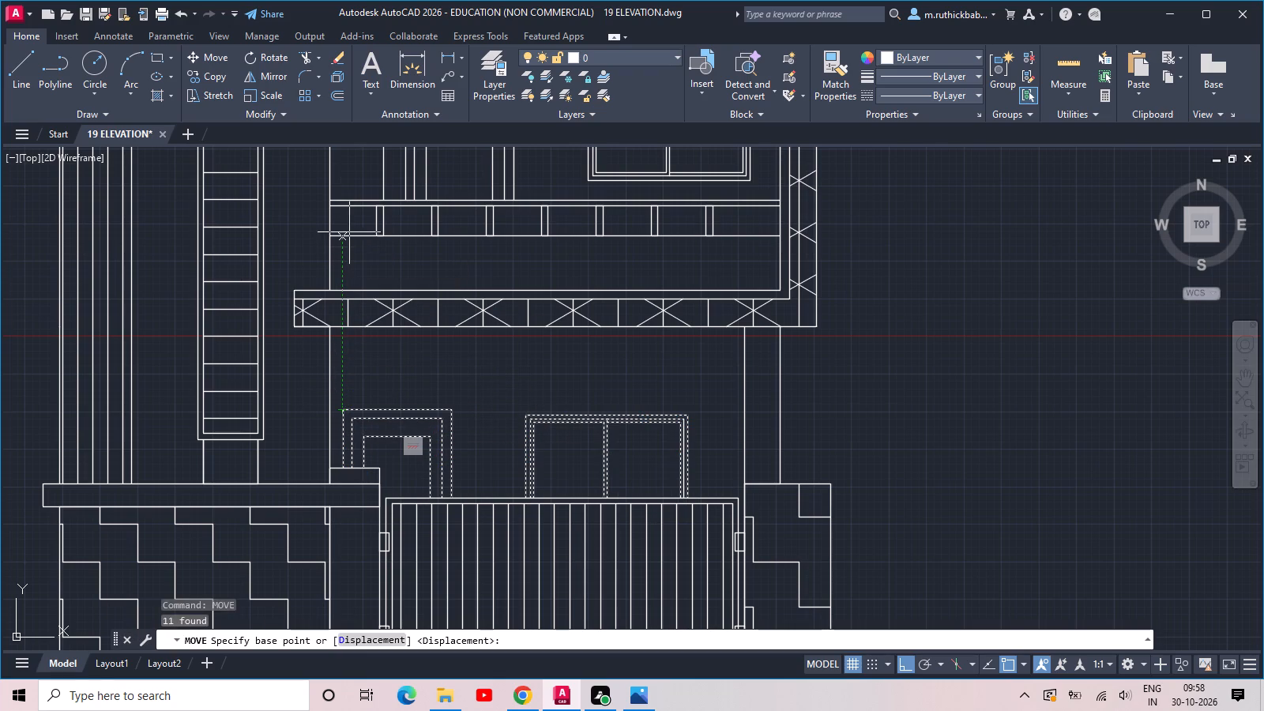
left_click(344, 197)
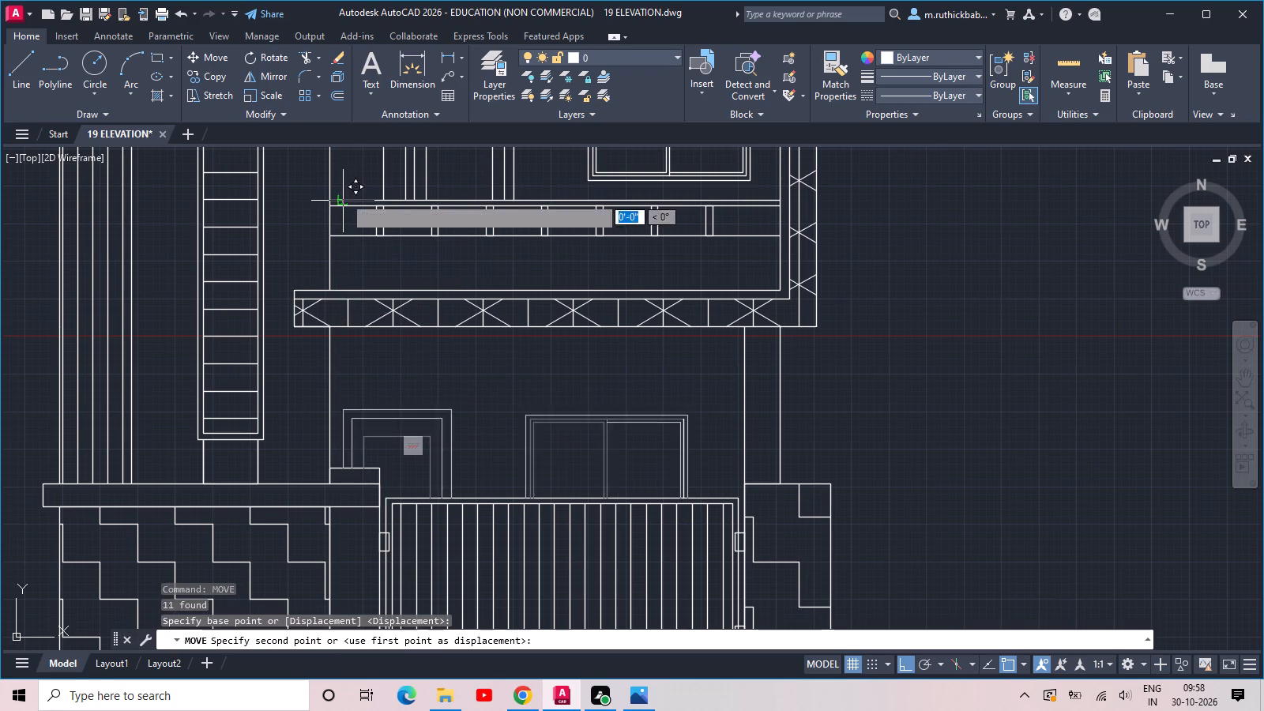
left_click(384, 204)
key("Escape")
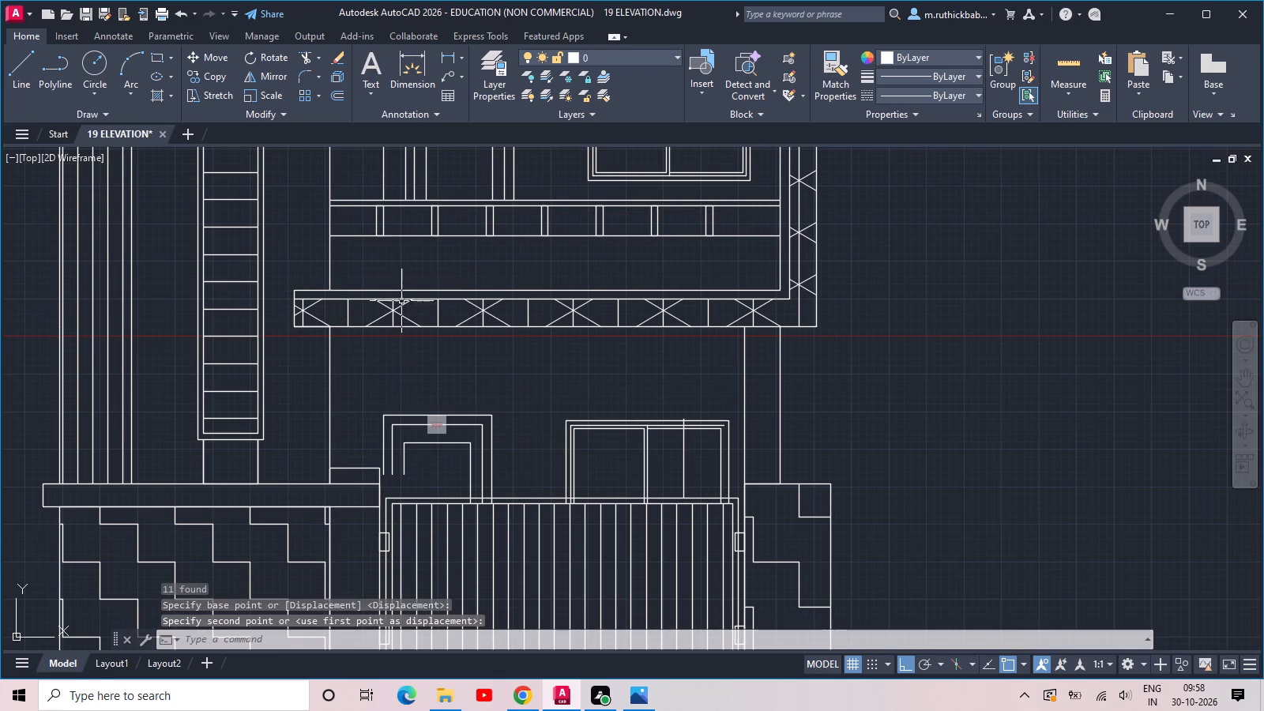
Extend the three left jamb lines of the ground-floor door frame down to the gate.
scroll(408, 446, "up", 2)
middle_click_drag(409, 446, 450, 351)
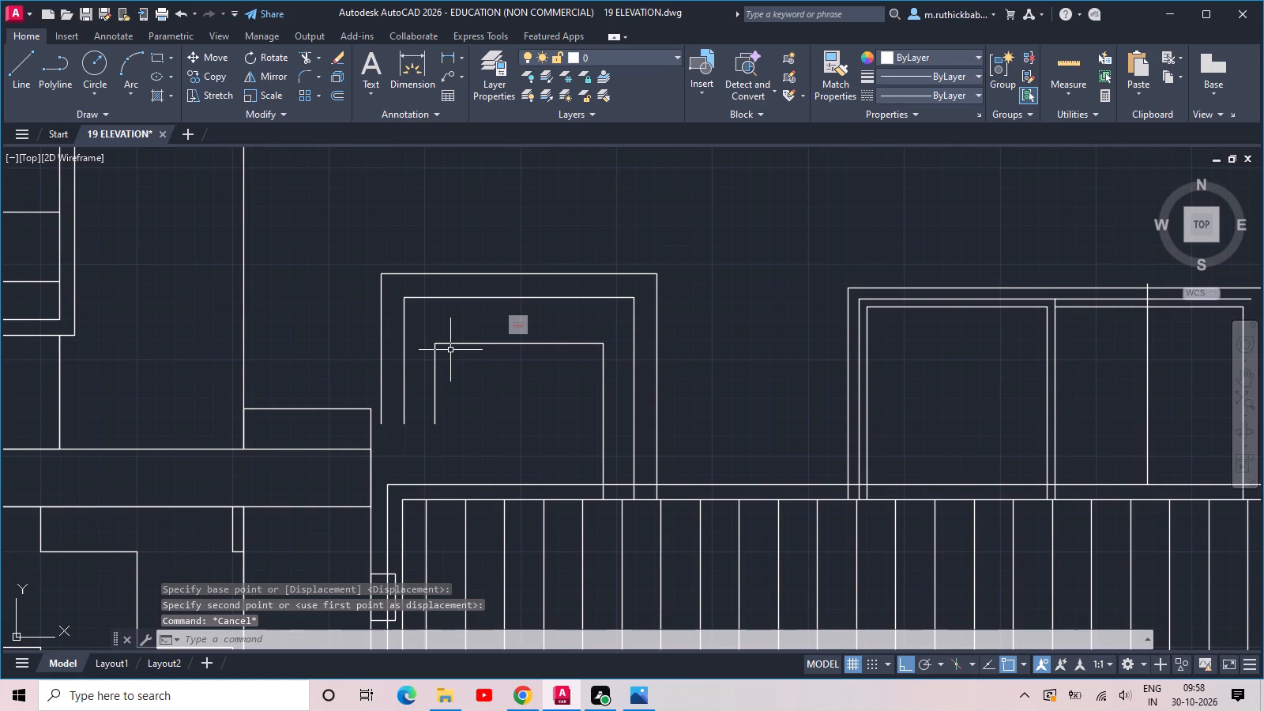
key("e")
key("x")
key("space")
left_click(459, 390)
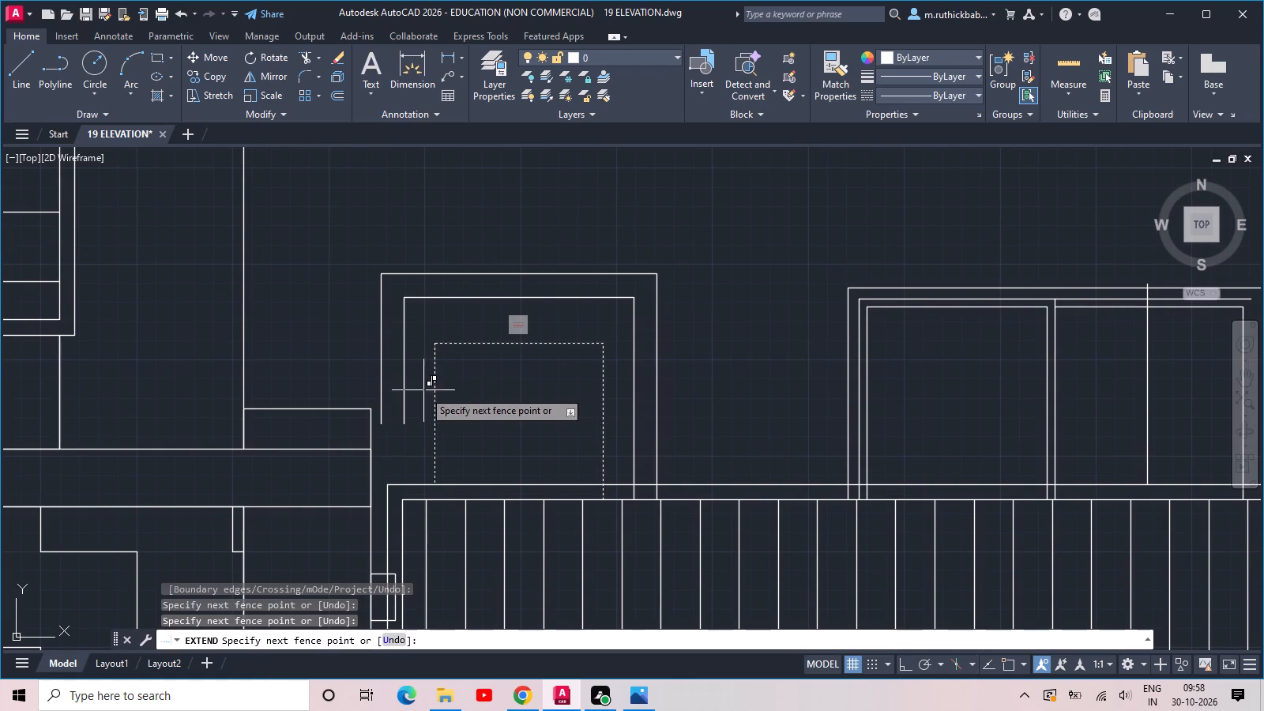
left_click(395, 382)
left_click(393, 382)
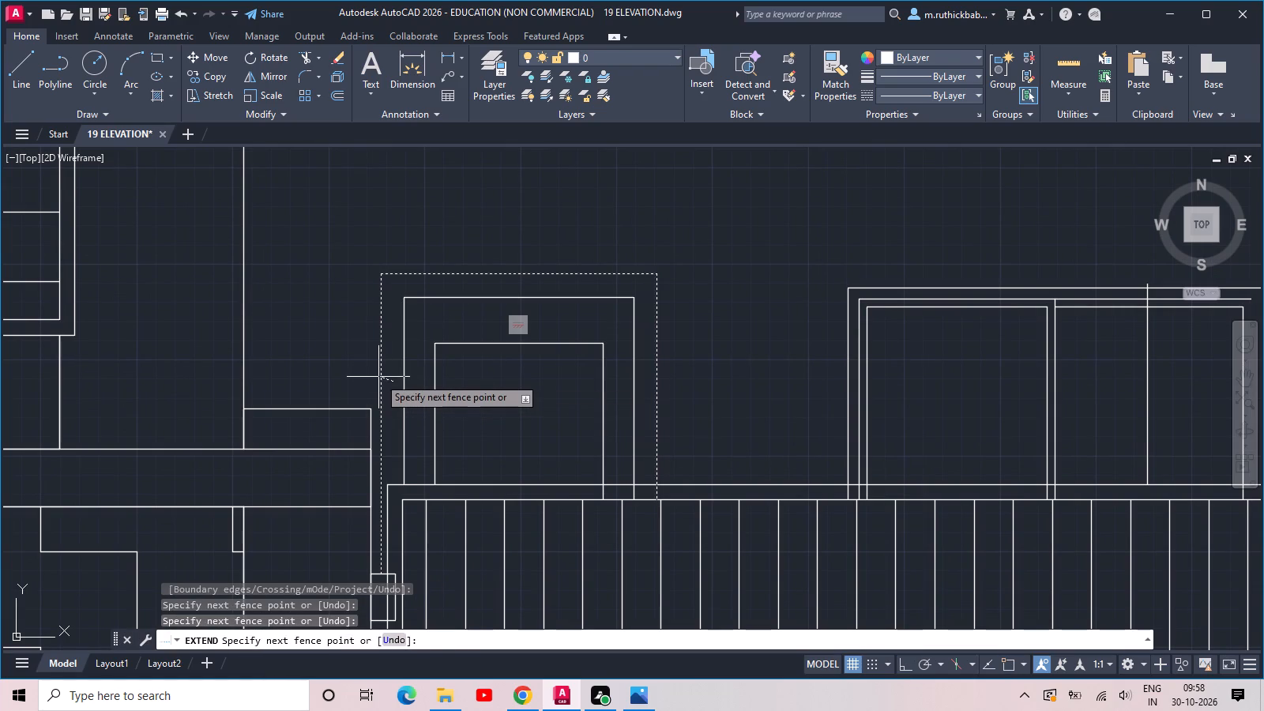
left_click(378, 377)
key("grave")
key("Escape")
Trim the ground-floor door and window frame lines that overlap the gate's top rail.
middle_click_drag(550, 407, 509, 328)
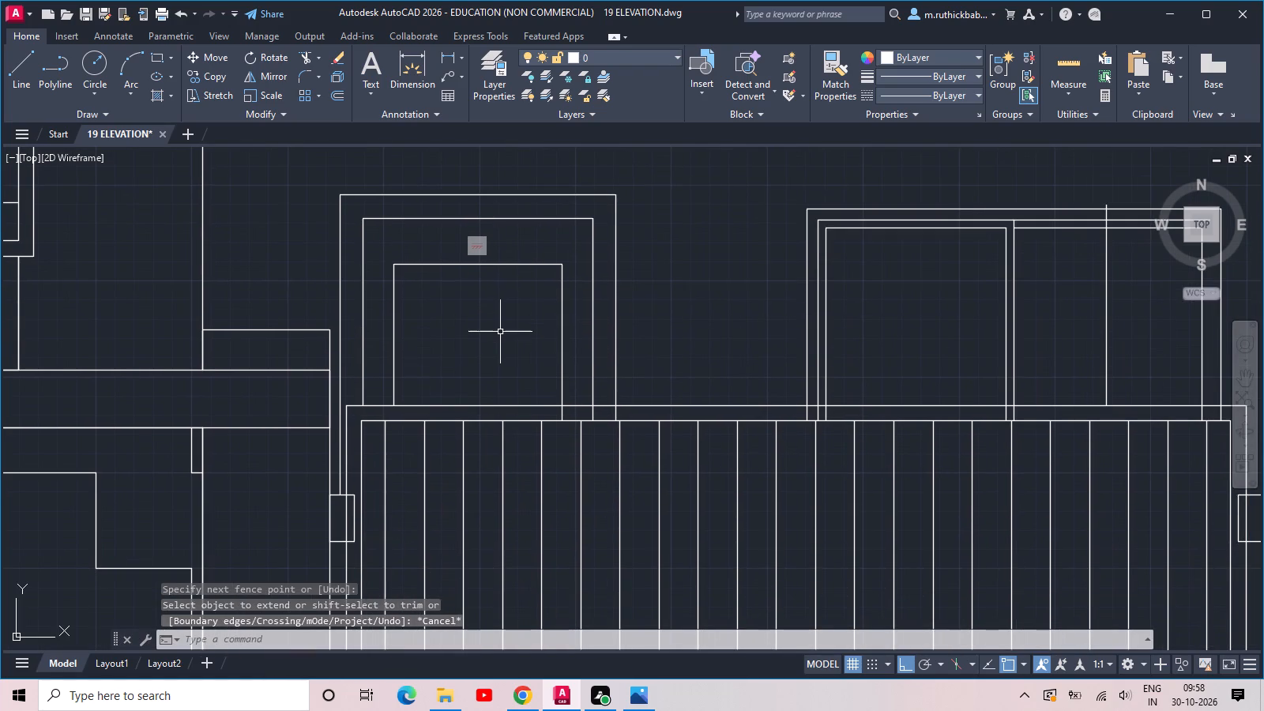
type("TR")
key("space")
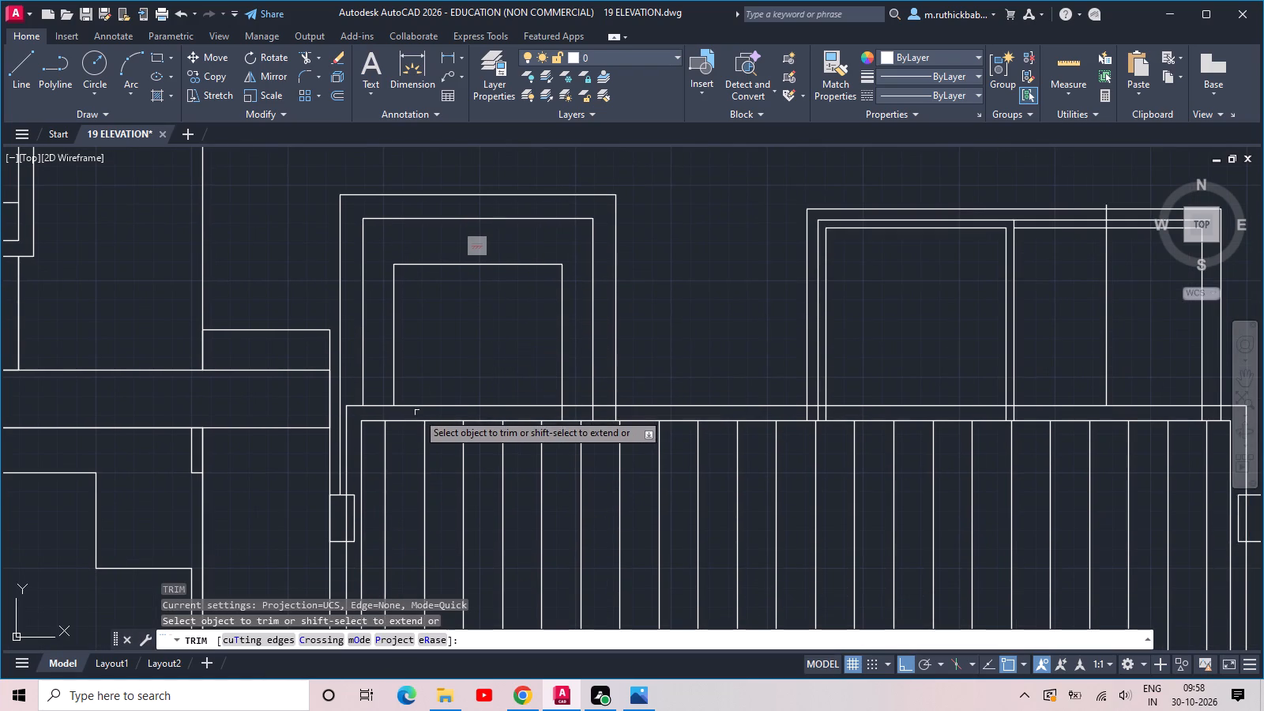
left_click_drag(433, 412, 461, 415)
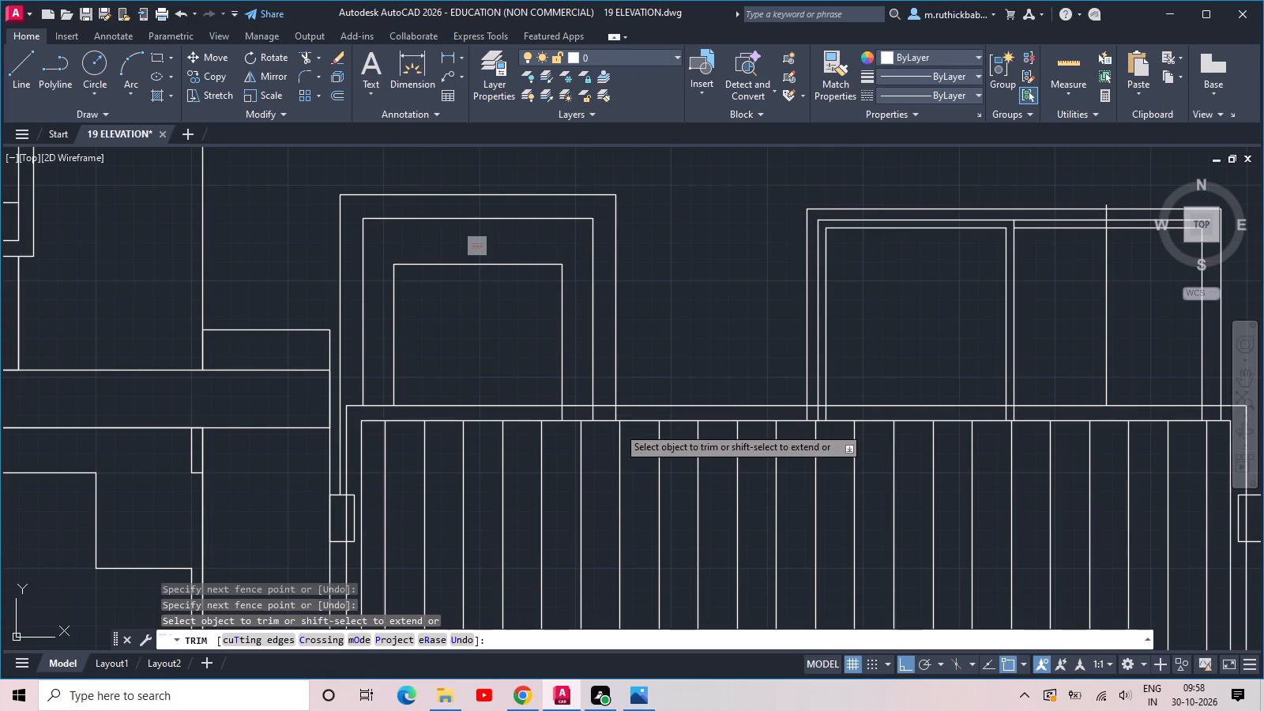
left_click(519, 413)
middle_click_drag(867, 426, 594, 475)
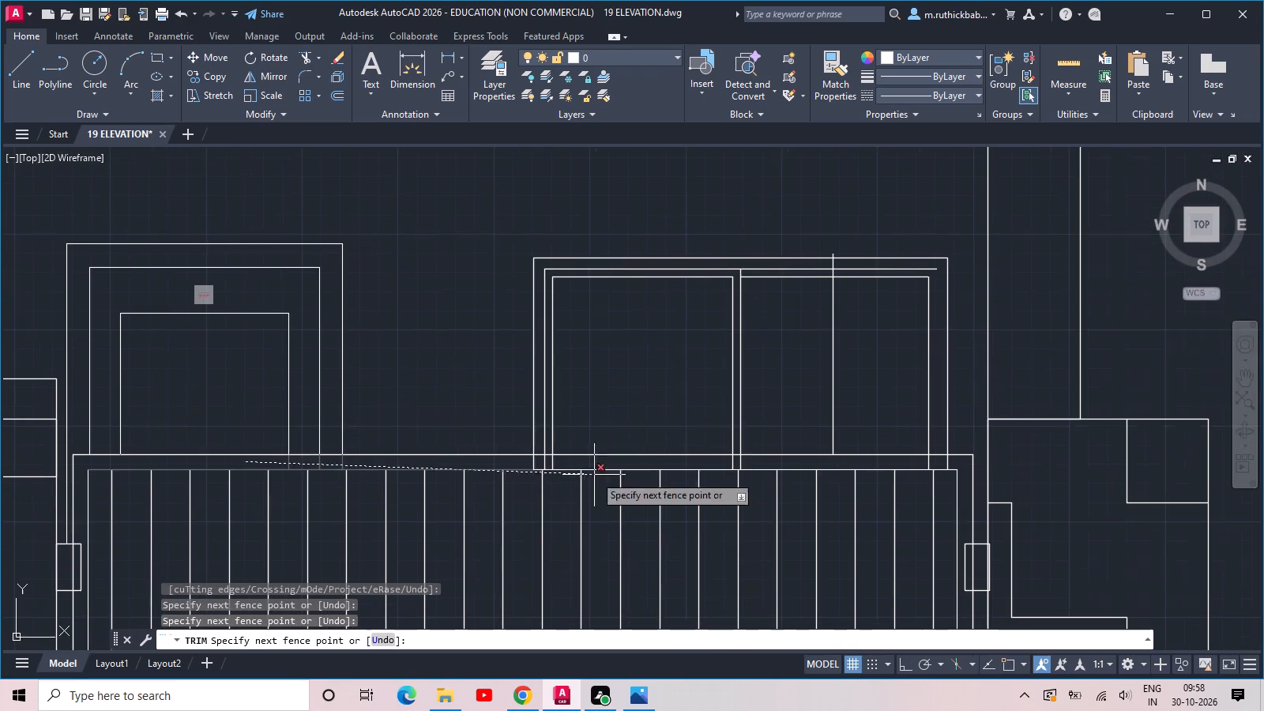
left_click(955, 462)
key("Escape")
Move the loose vertical line in the ground-floor window's right pane into the gap between the right-hand frame lines.
left_click_drag(873, 404, 853, 395)
left_click(824, 374)
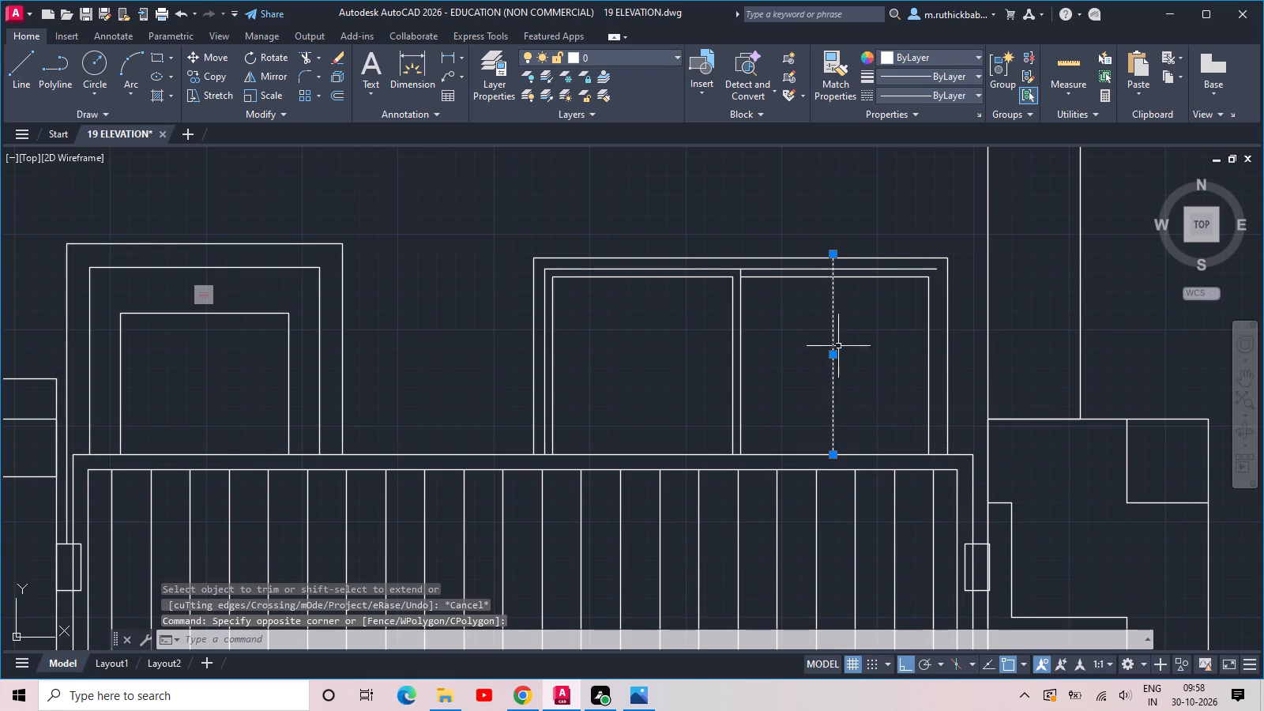
left_click(832, 355)
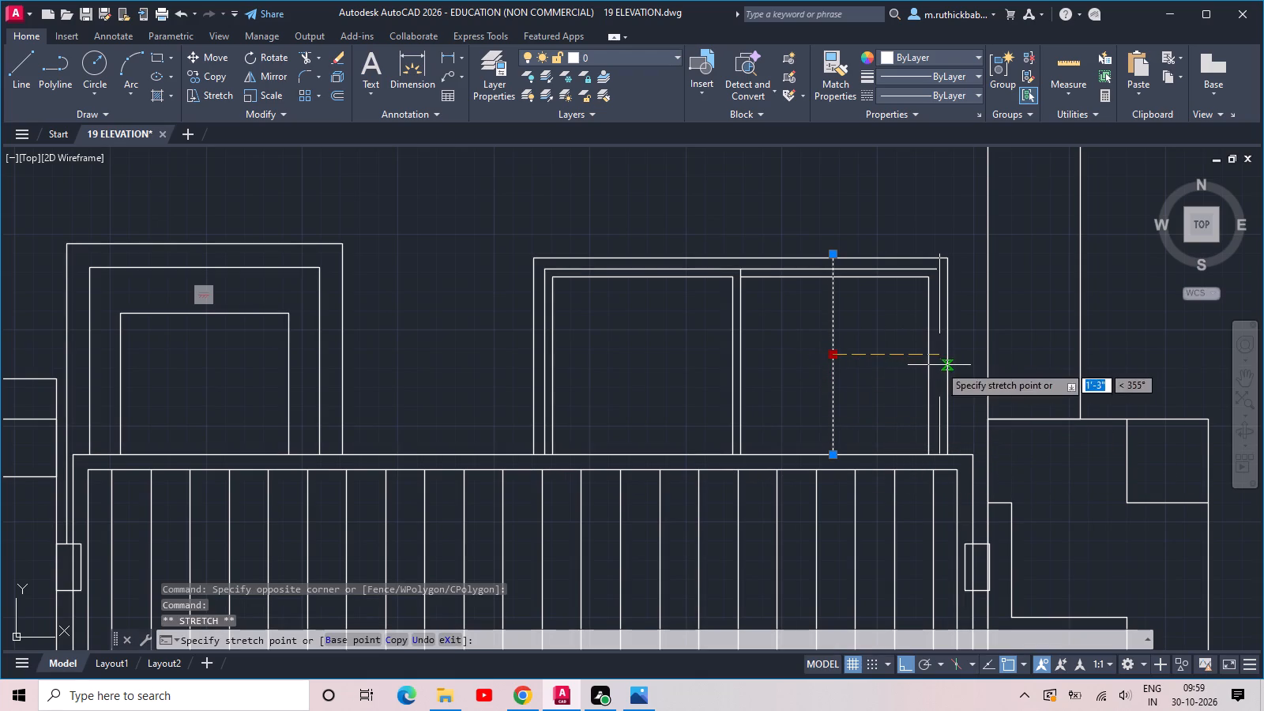
left_click(939, 365)
left_click(948, 366)
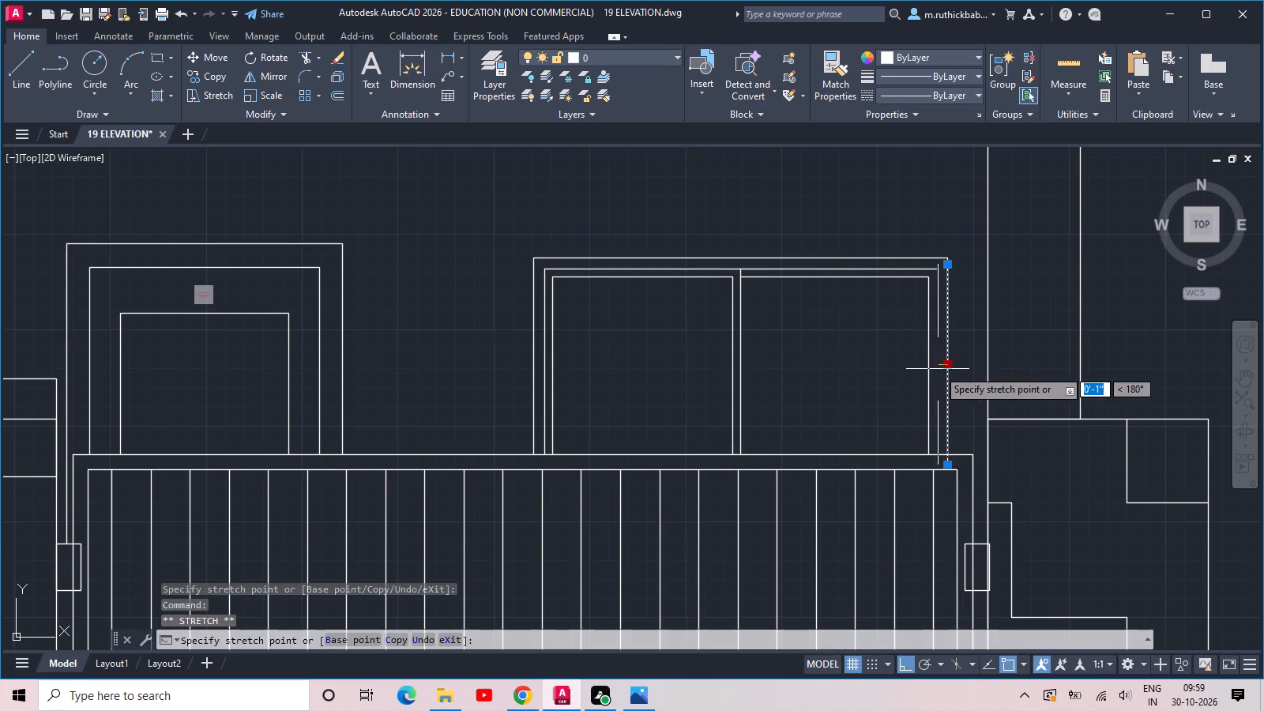
left_click(936, 369)
Stretch the moved line's ends to the middle frame line's top corner and the gate's top edge, closing the window frame.
scroll(936, 370, "up", 2)
scroll(934, 354, "down", 1)
middle_click_drag(938, 344, 938, 351)
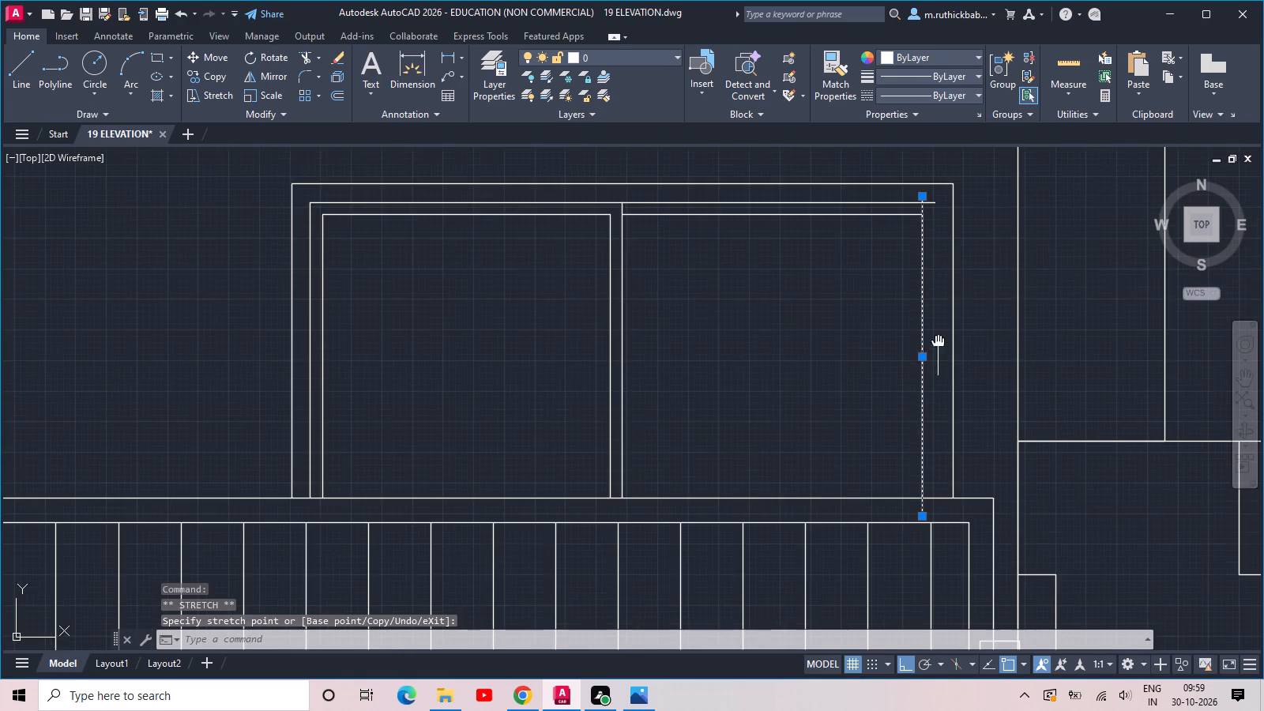
middle_click_drag(938, 351, 939, 424)
left_click(923, 279)
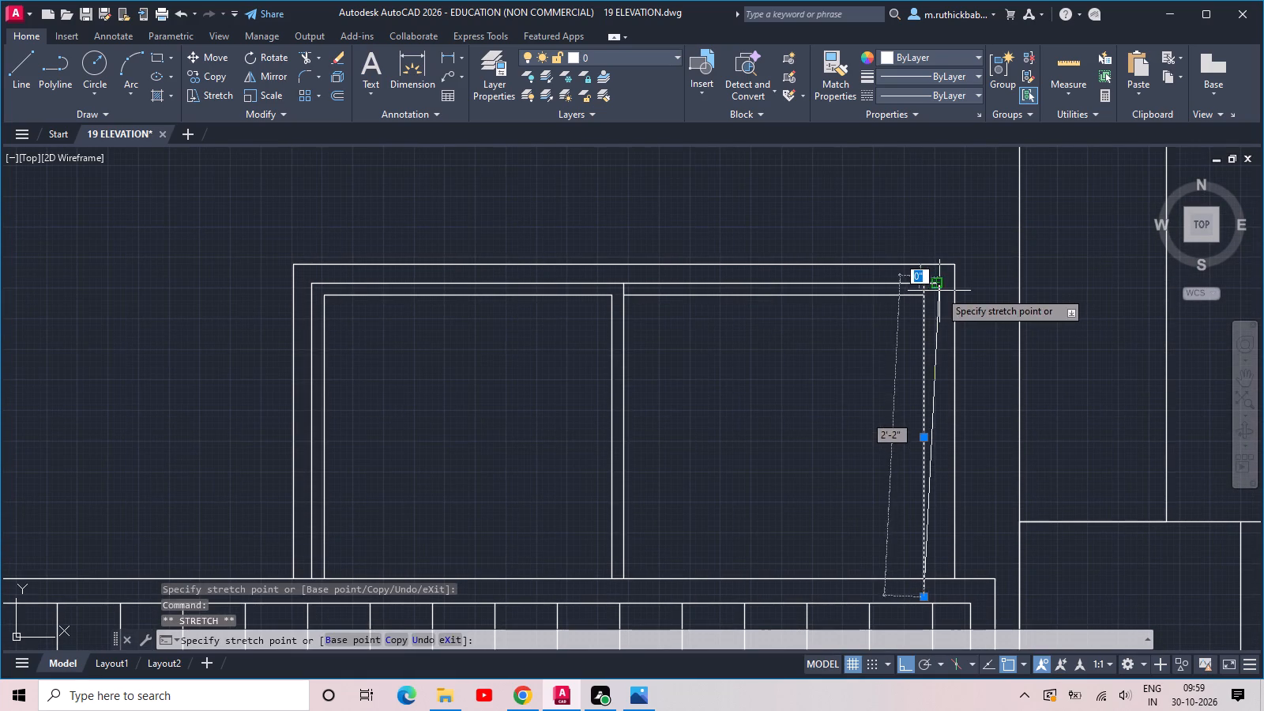
left_click(939, 290)
middle_click_drag(957, 351, 898, 209)
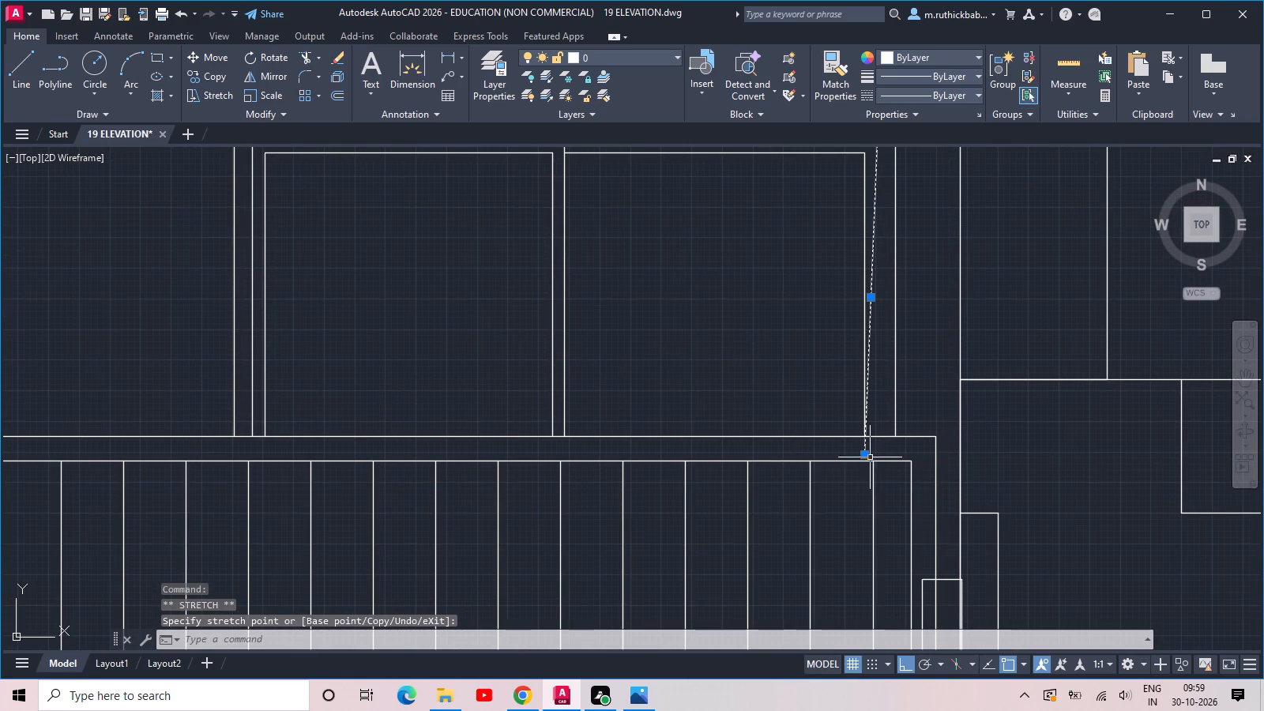
left_click(866, 454)
left_click(883, 435)
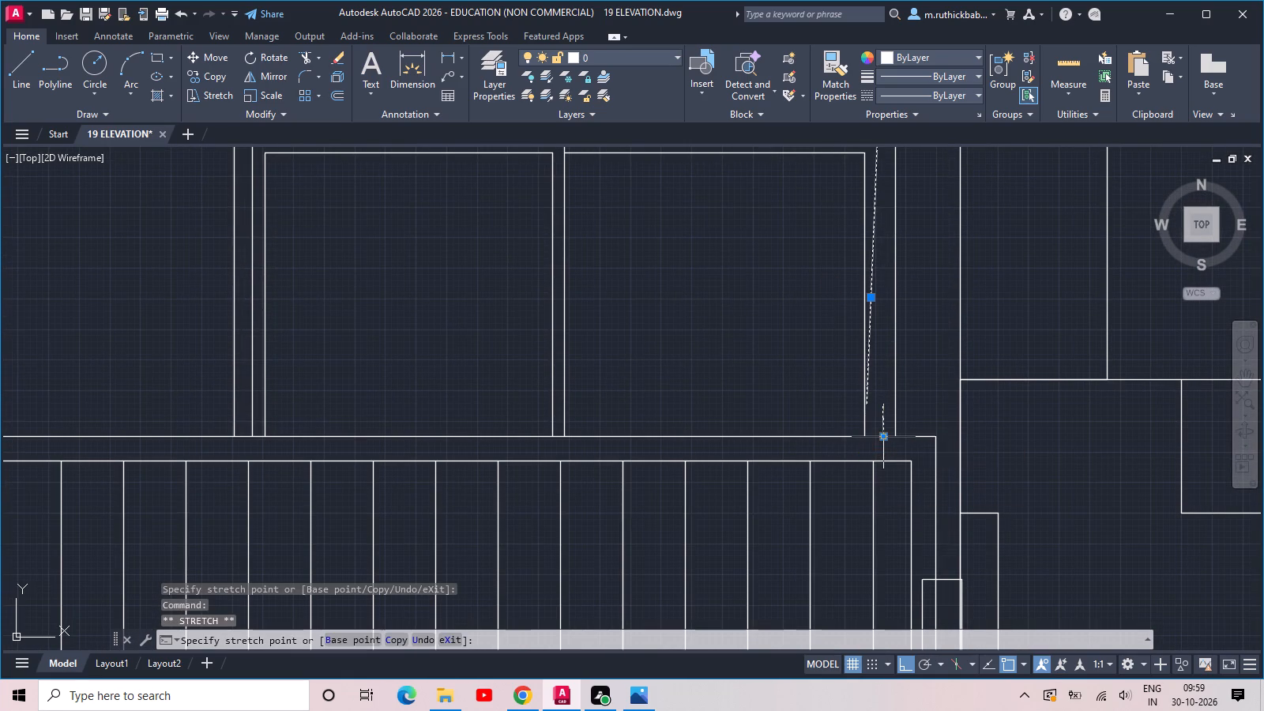
left_click(883, 434)
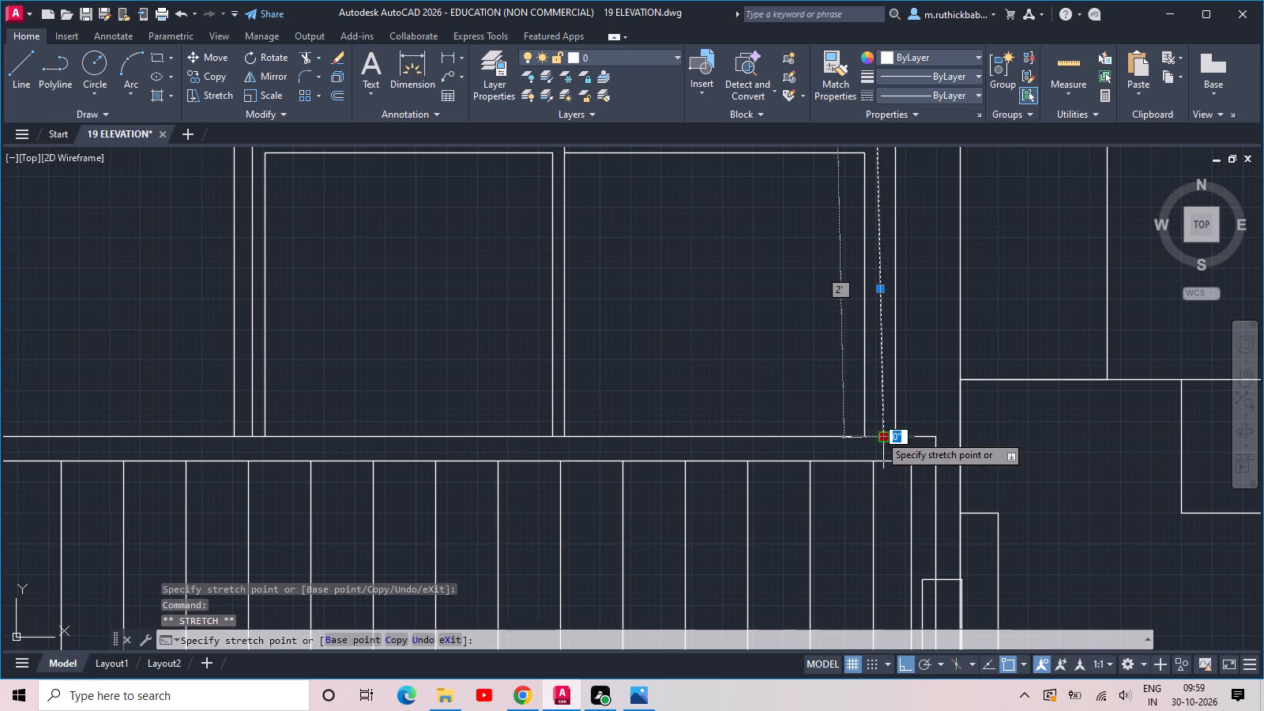
scroll(875, 435, "up", 2)
left_click(883, 439)
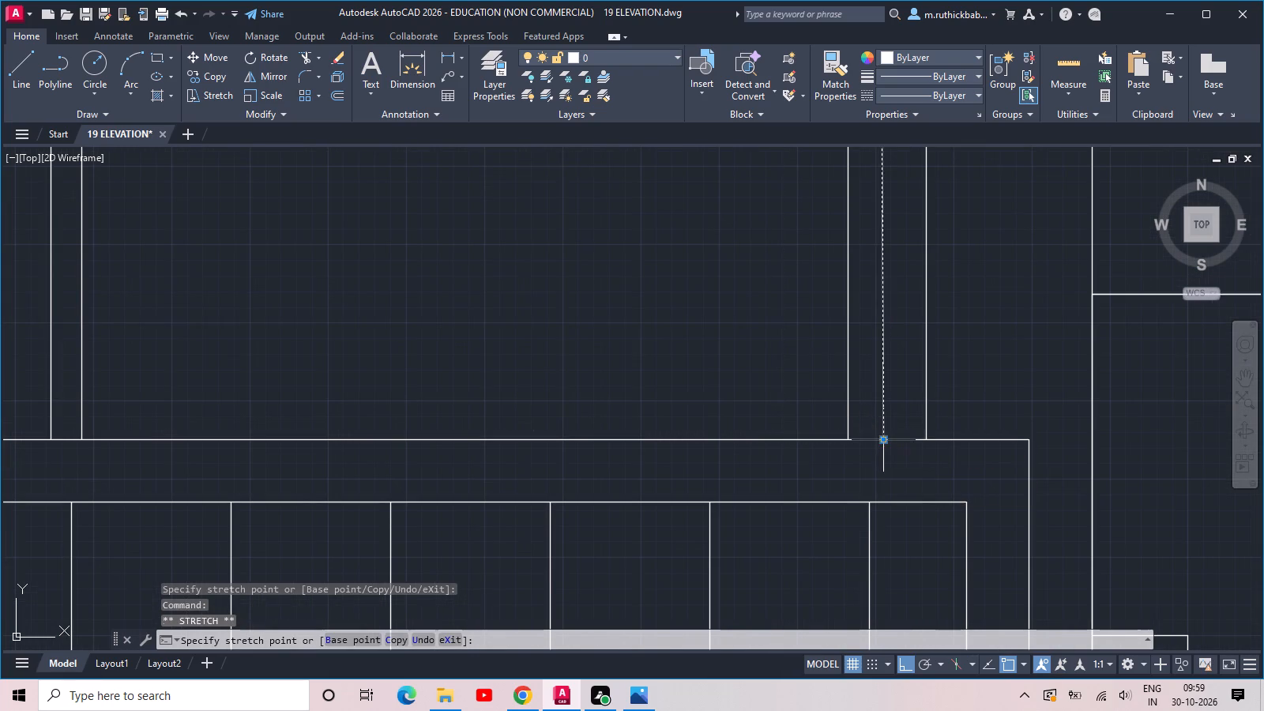
scroll(886, 428, "down", 3)
key("Escape")
Save the elevation drawing.
scroll(839, 379, "down", 1)
middle_click_drag(827, 359, 852, 347)
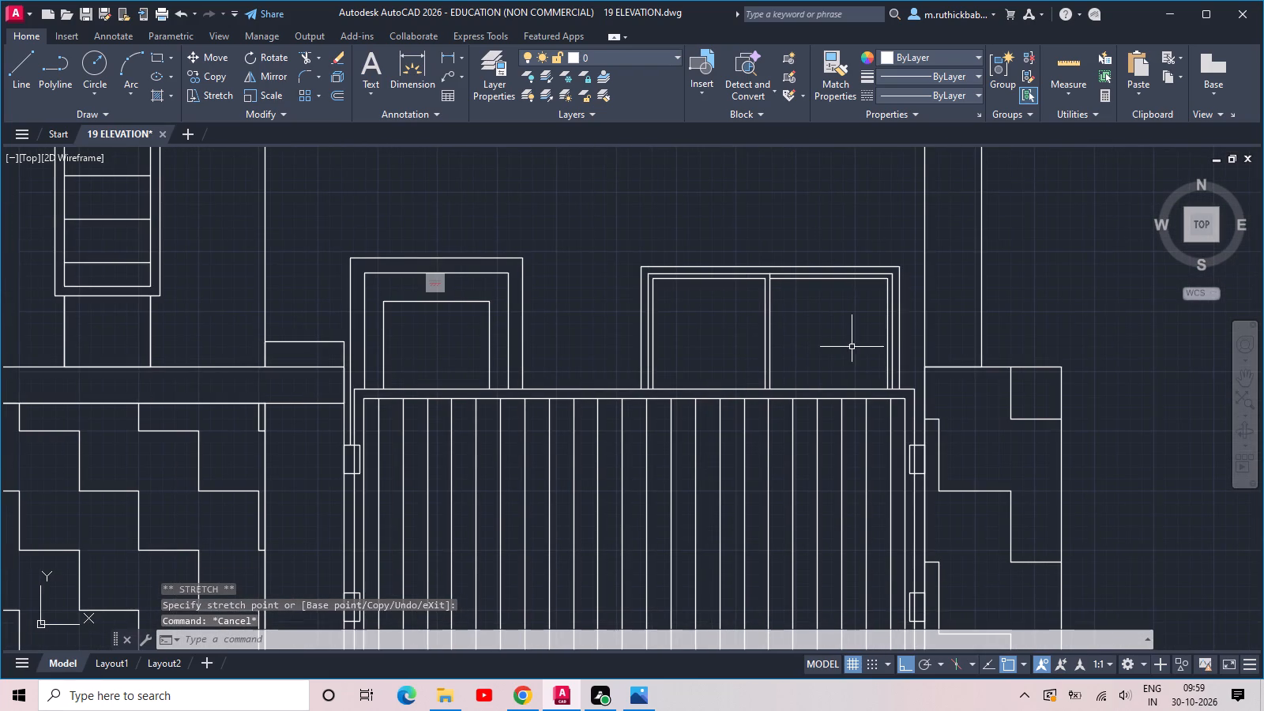
scroll(751, 342, "down", 1)
scroll(604, 344, "down", 2)
middle_click_drag(618, 334, 804, 401)
key("ctrl+s")
key("ctrl+s")
middle_click_drag(804, 401, 731, 461, "ctrl")
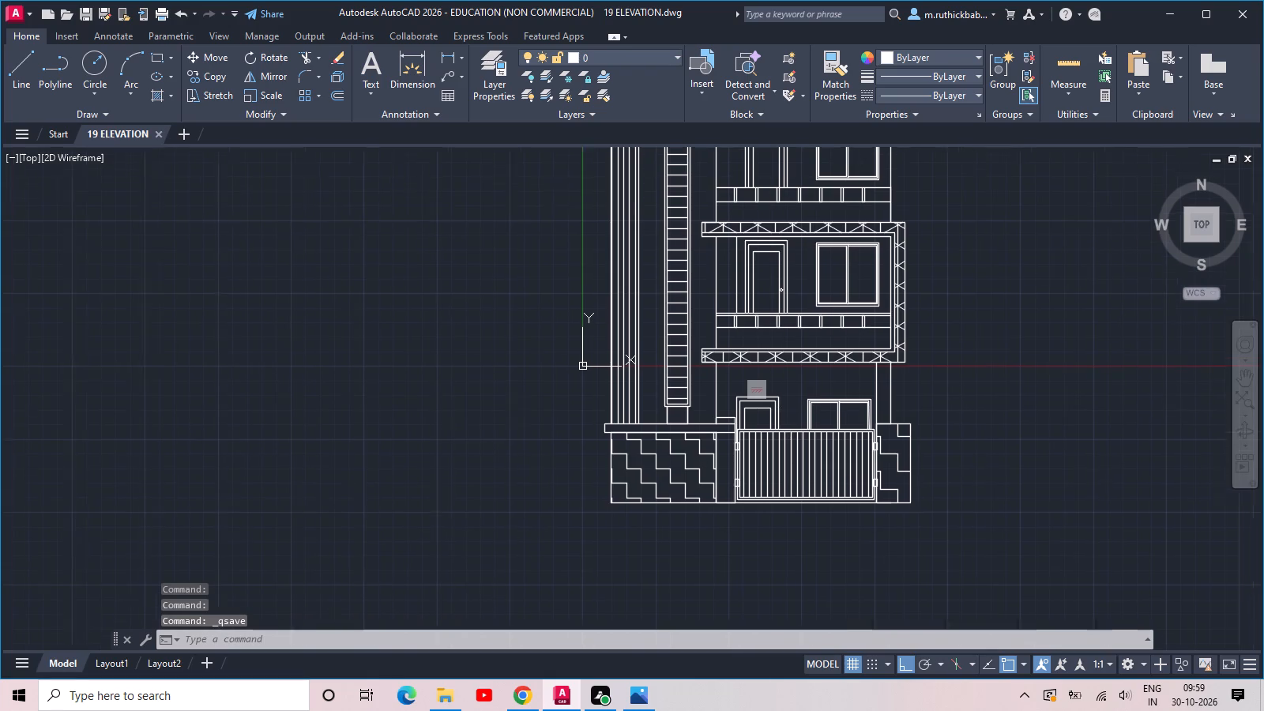
middle_click_drag(731, 461, 729, 465, "ctrl")
scroll(732, 441, "down", 1)
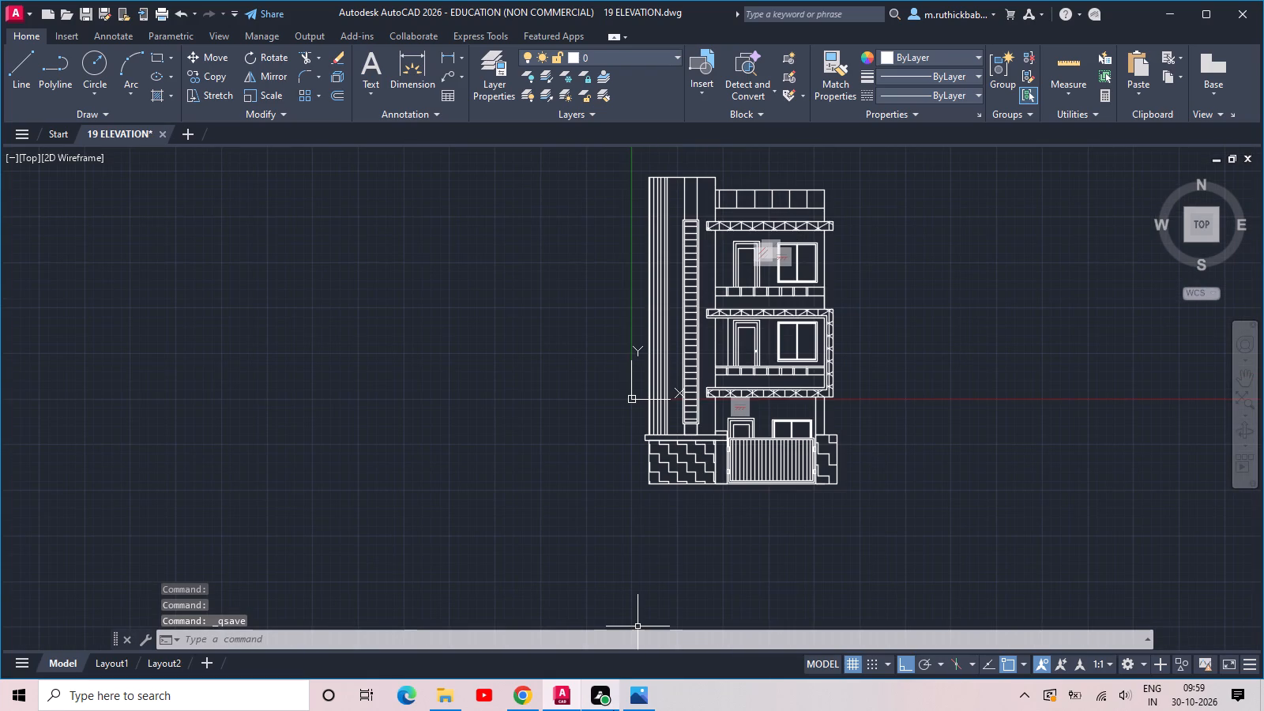
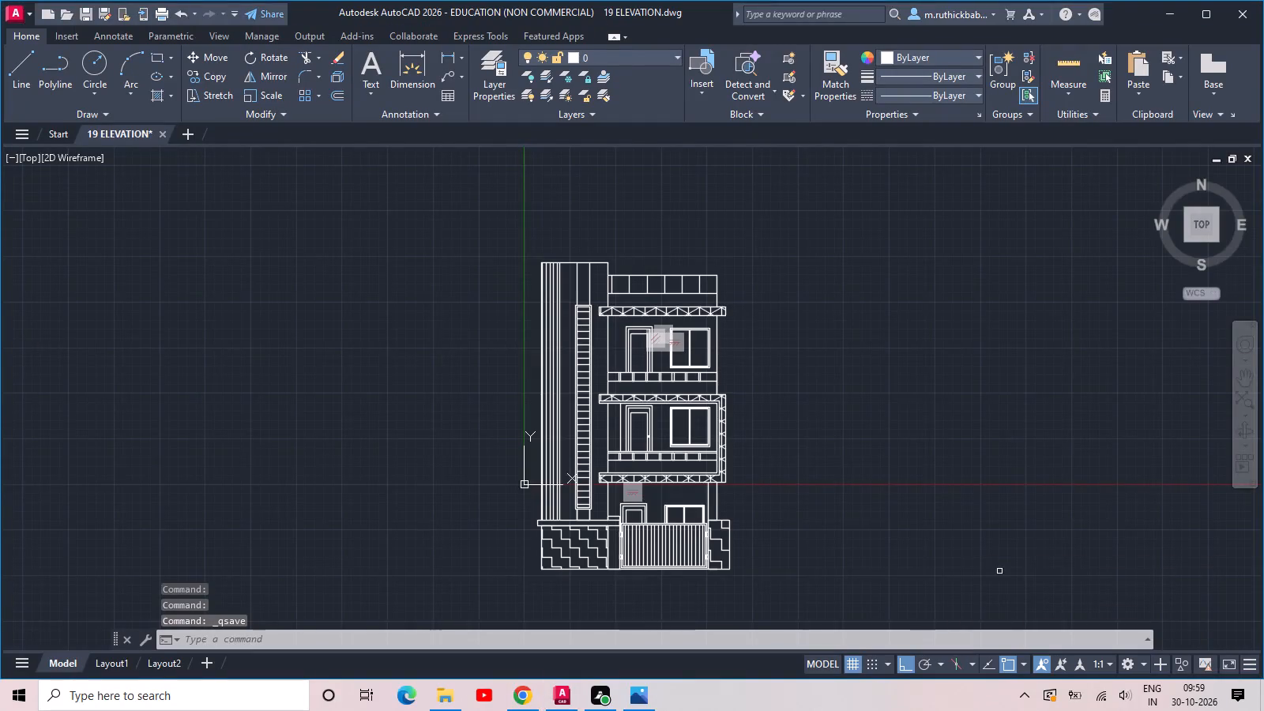
Copy the vertical wall line beside the first-floor door up to the second floor, placing its lower end on the balcony railing's top line.
scroll(638, 530, "up", 1)
scroll(567, 445, "up", 1)
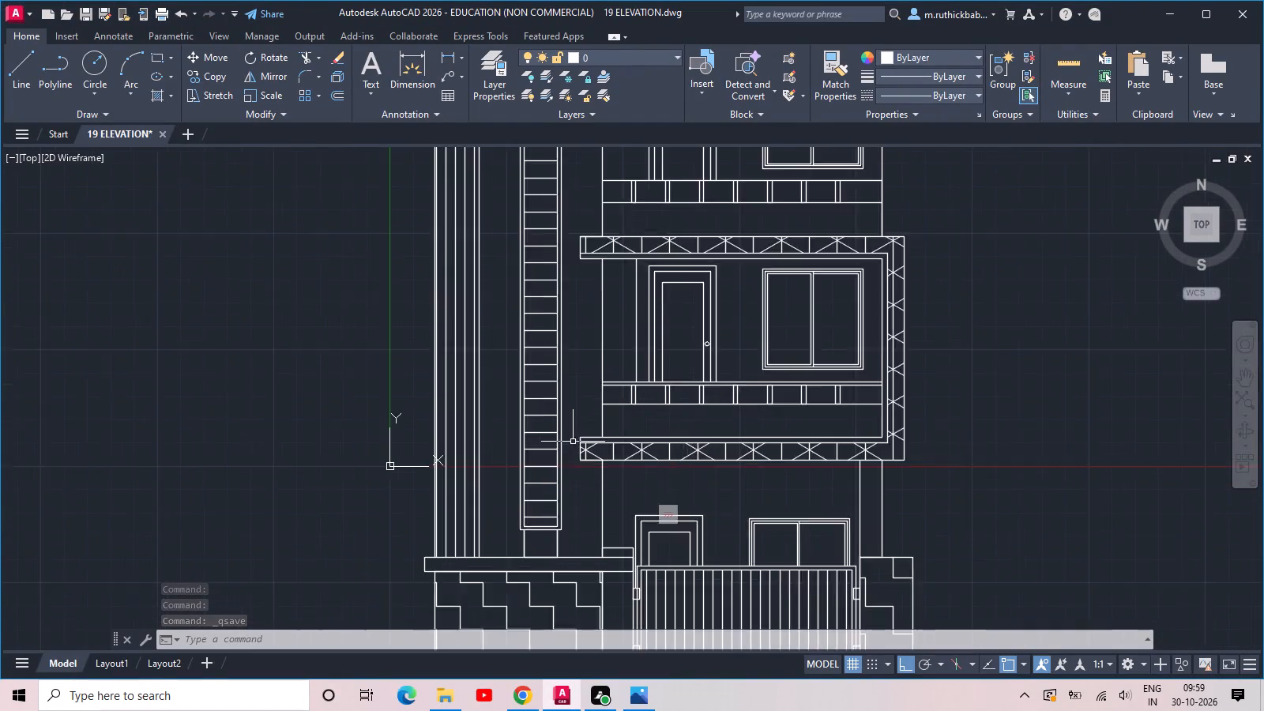
scroll(573, 442, "up", 1)
scroll(581, 438, "down", 2)
middle_click_drag(581, 438, 592, 551)
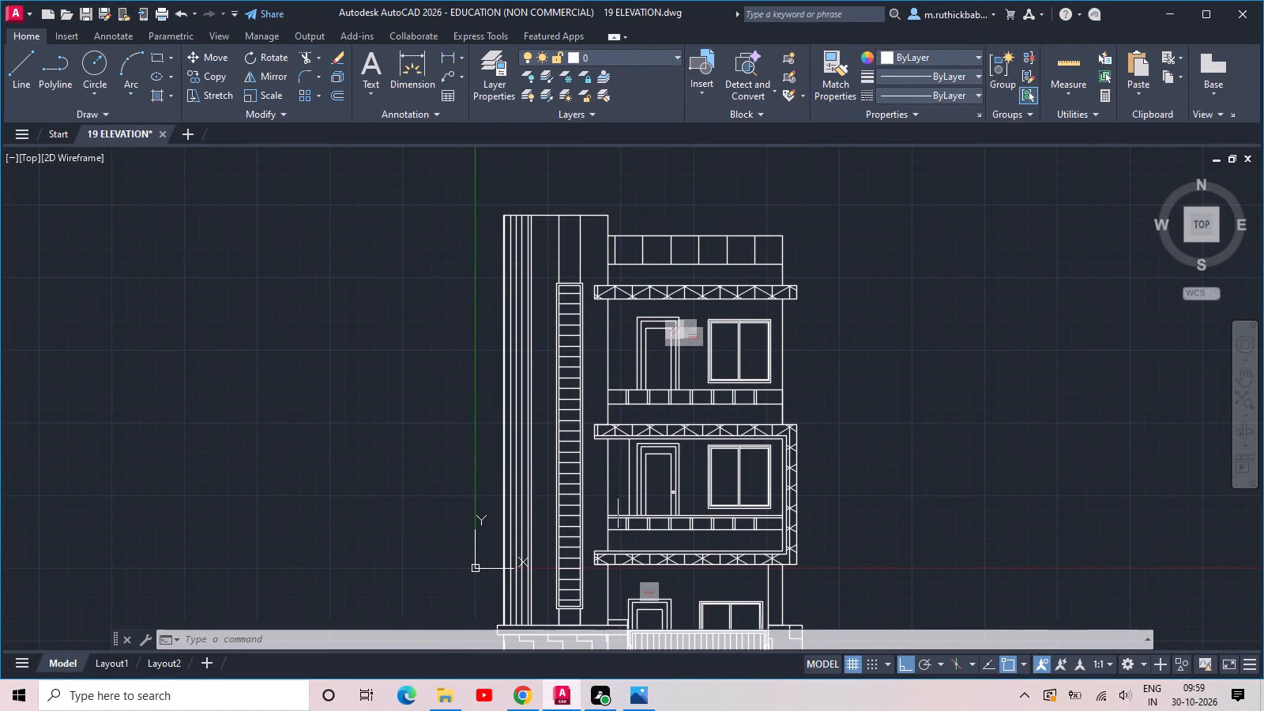
scroll(632, 464, "up", 1)
left_click(632, 465)
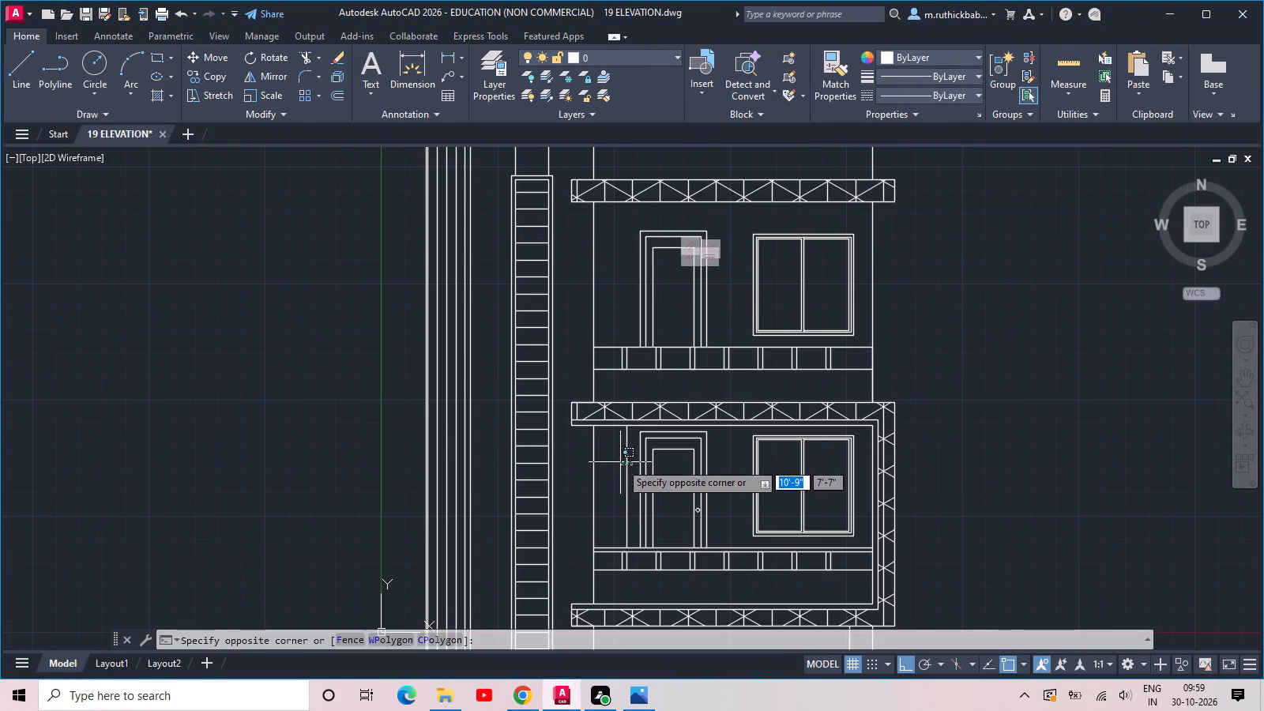
left_click(620, 462)
key("c")
key("o")
key("space")
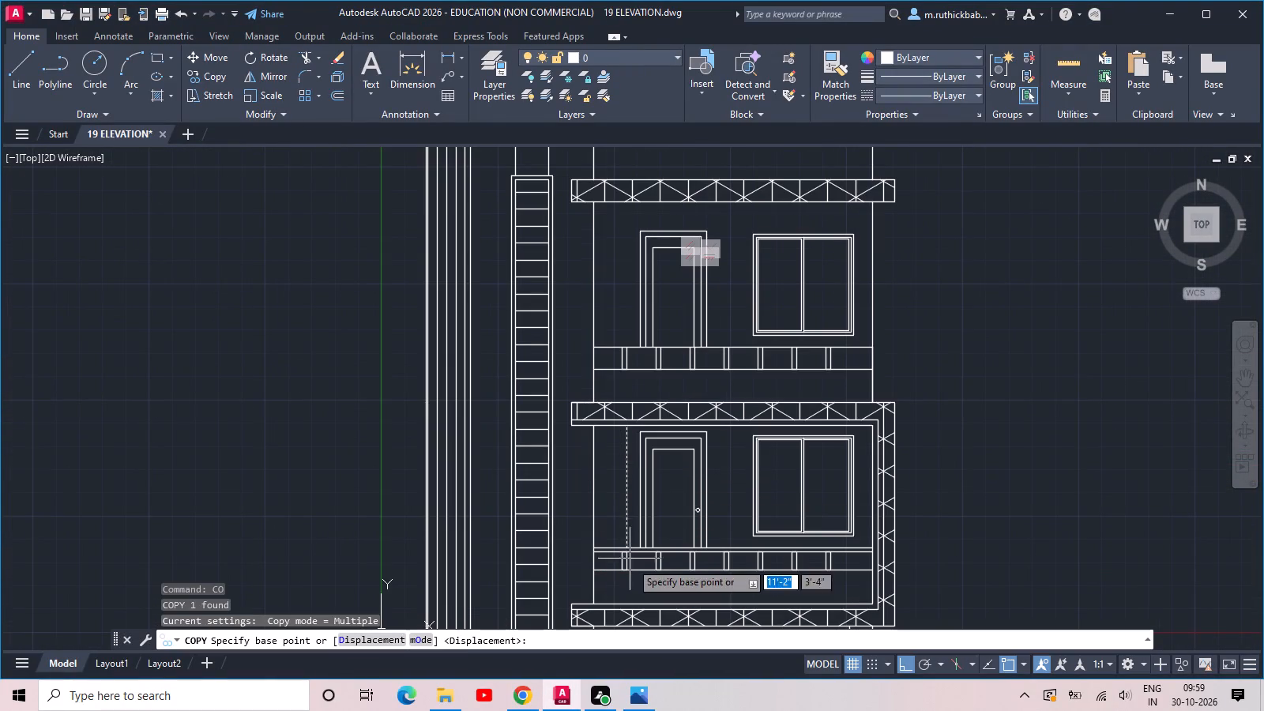
scroll(626, 551, "up", 1)
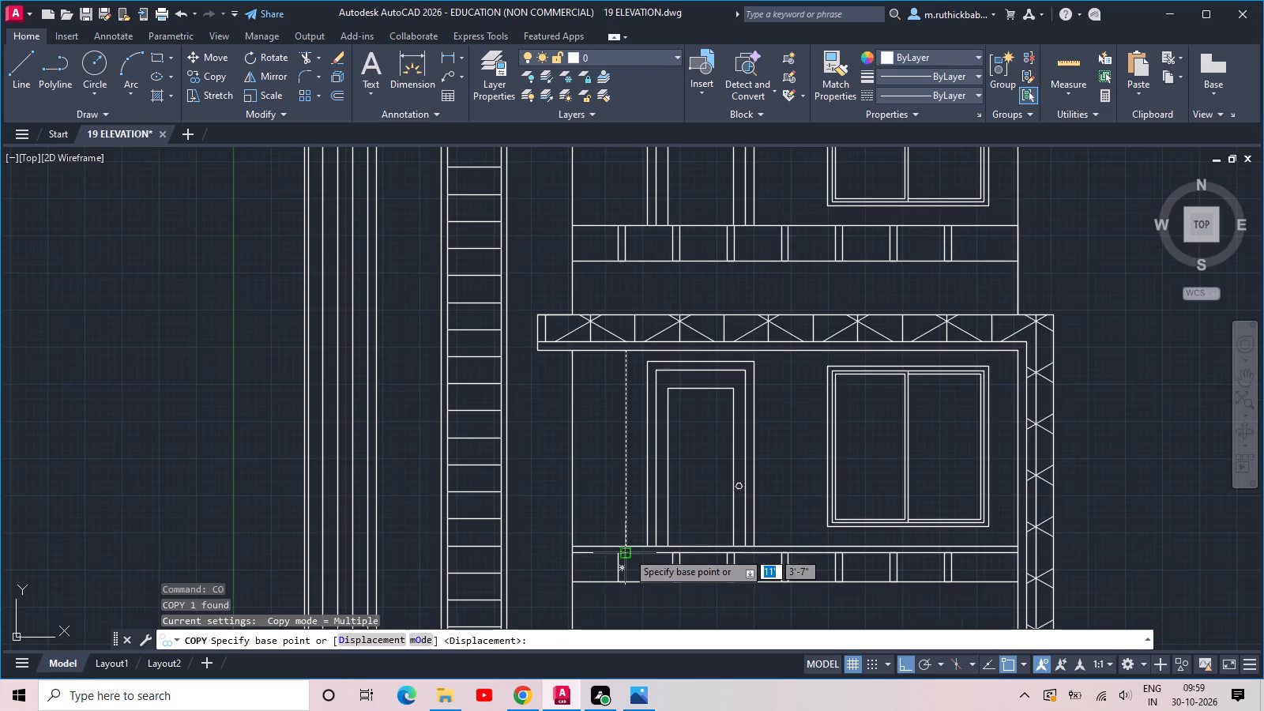
scroll(630, 549, "up", 2)
left_click(617, 544)
scroll(615, 492, "down", 4)
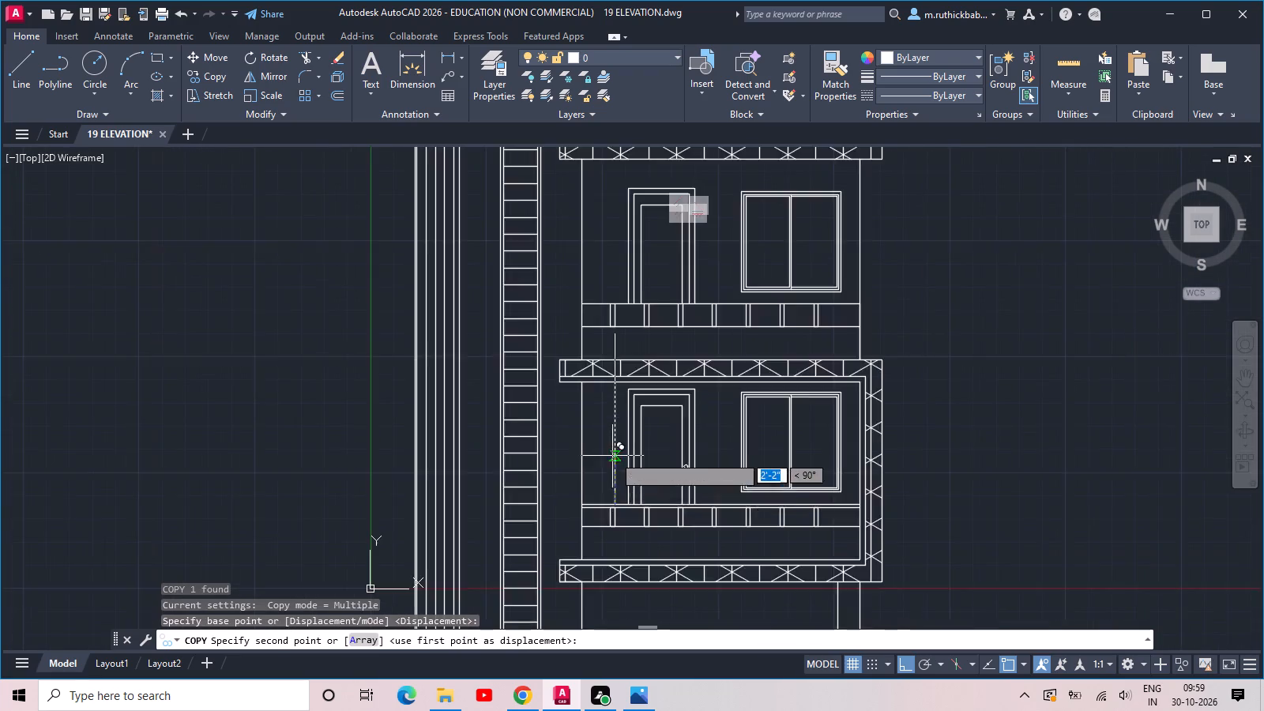
scroll(613, 455, "down", 1)
scroll(615, 397, "up", 3)
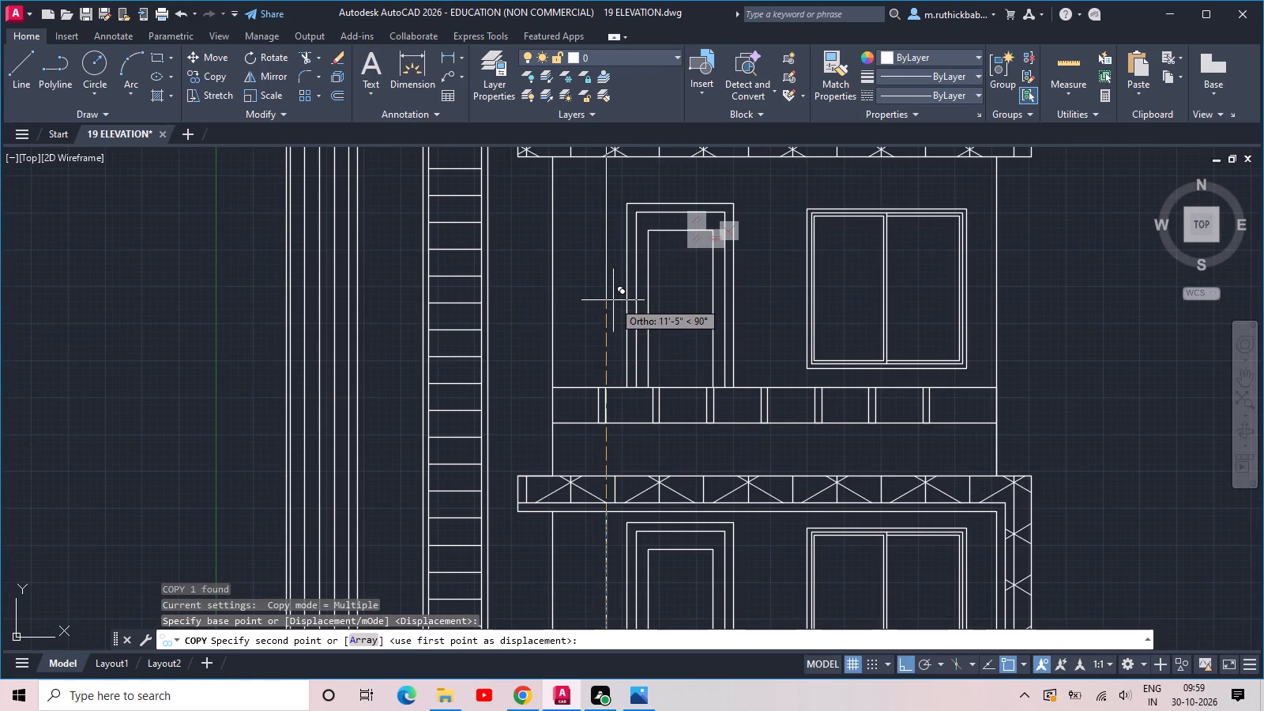
left_click(608, 388)
key("Escape")
Extend the copied second-floor wall line up to the underside of the patterned band above the door.
middle_click_drag(618, 334, 616, 430)
key("e")
key("x")
key("space")
key("space")
left_click(608, 399)
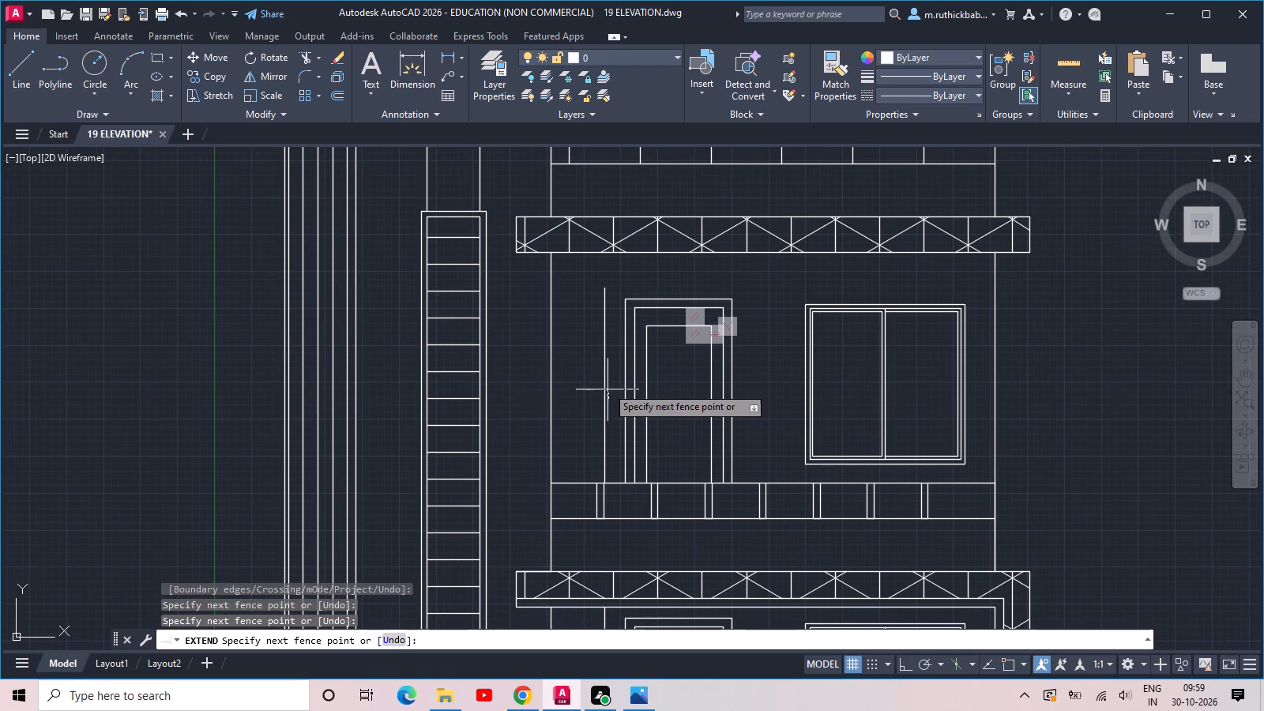
left_click(596, 351)
scroll(591, 352, "down", 2)
key("Escape")
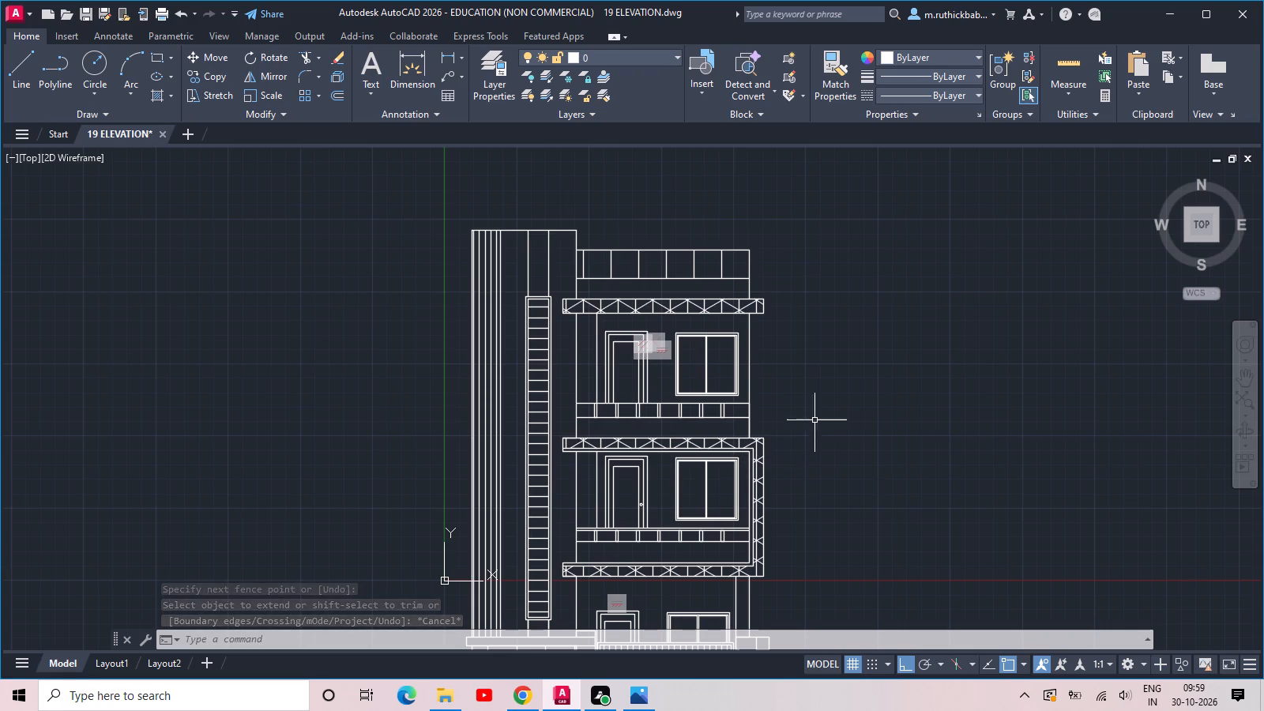
Save the elevation drawing with the added second-floor wall line.
scroll(738, 369, "down", 1)
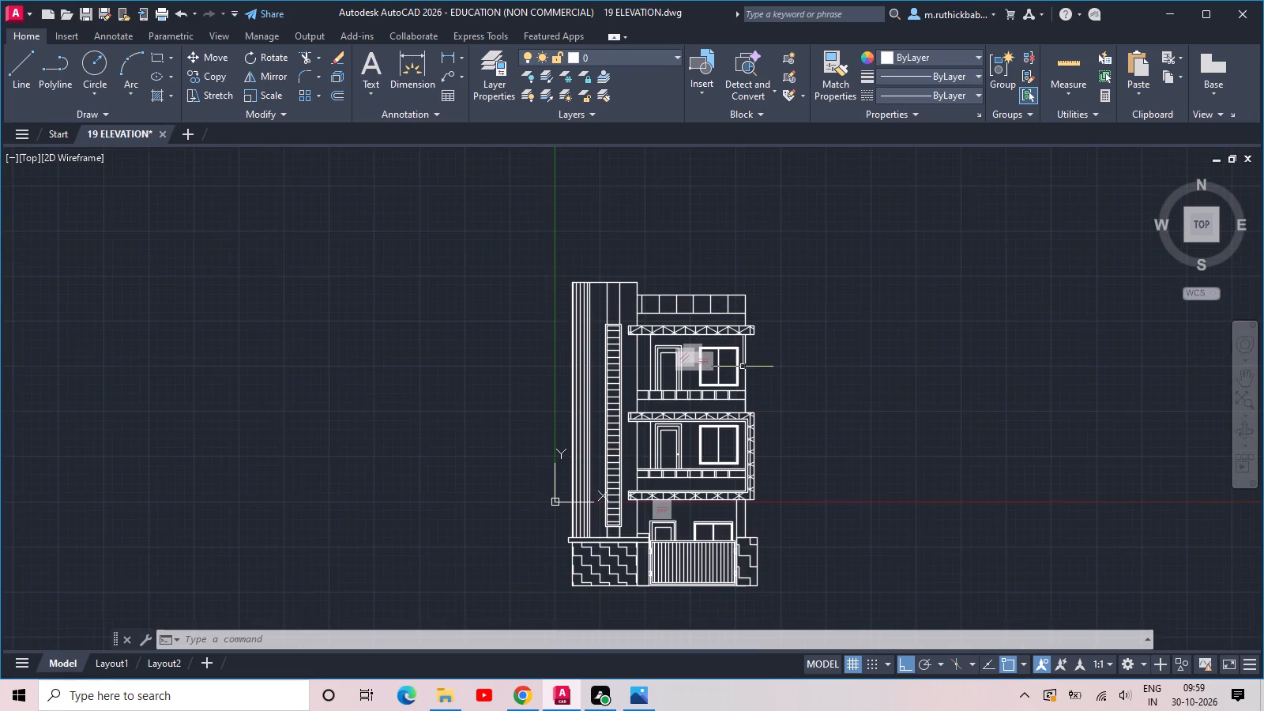
middle_click_drag(745, 366, 792, 256)
middle_click_drag(817, 418, 757, 435)
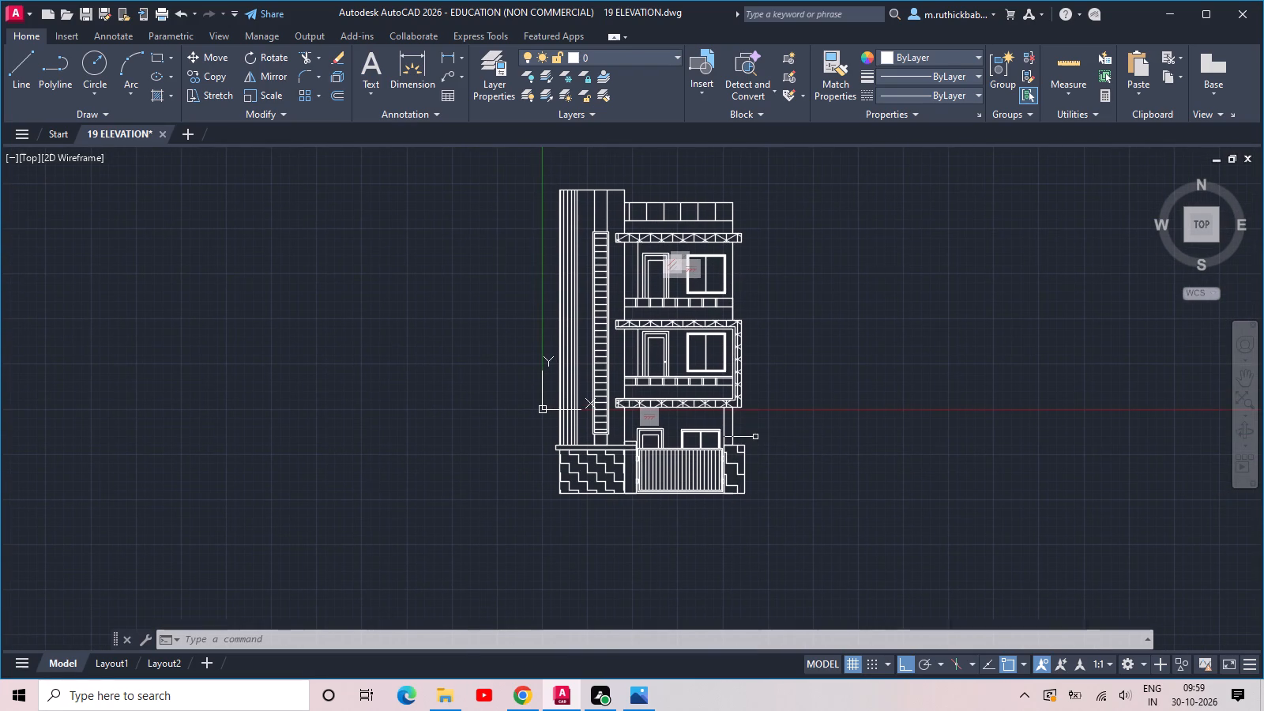
key("ctrl+s")
key("ctrl+s")
Examine the ground-floor openings, bands and upper floors of the elevation for remaining errors.
scroll(632, 324, "up", 1)
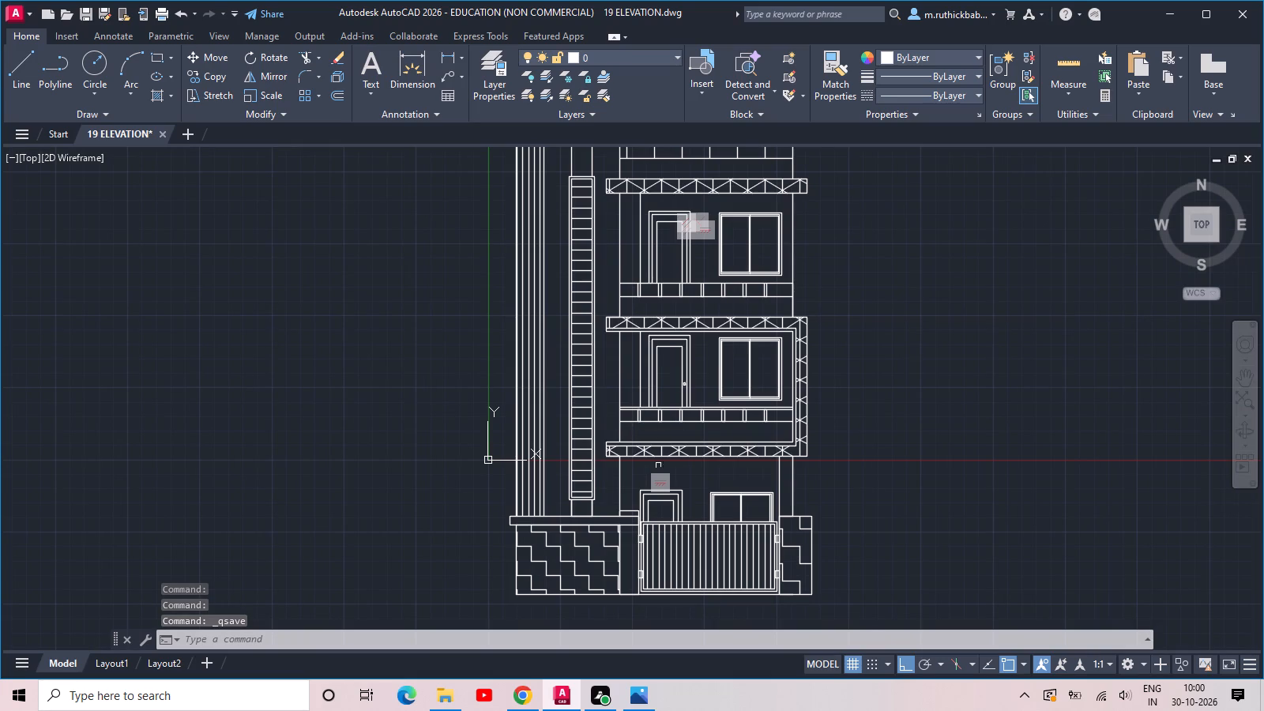
scroll(634, 480, "up", 2)
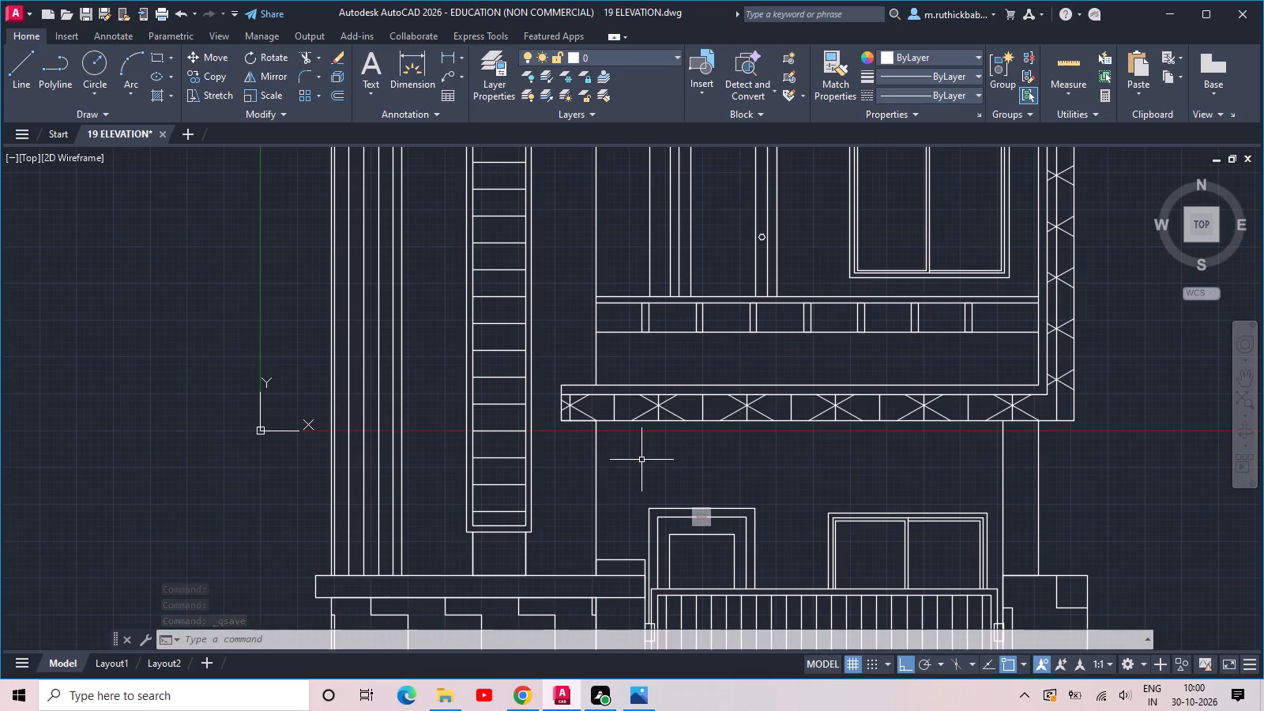
scroll(641, 460, "down", 1)
scroll(641, 460, "up", 1)
scroll(641, 460, "down", 1)
middle_click_drag(632, 465, 562, 495)
scroll(665, 417, "down", 1)
middle_click_drag(665, 390, 582, 559)
scroll(599, 432, "down", 1)
middle_click_drag(607, 424, 627, 380)
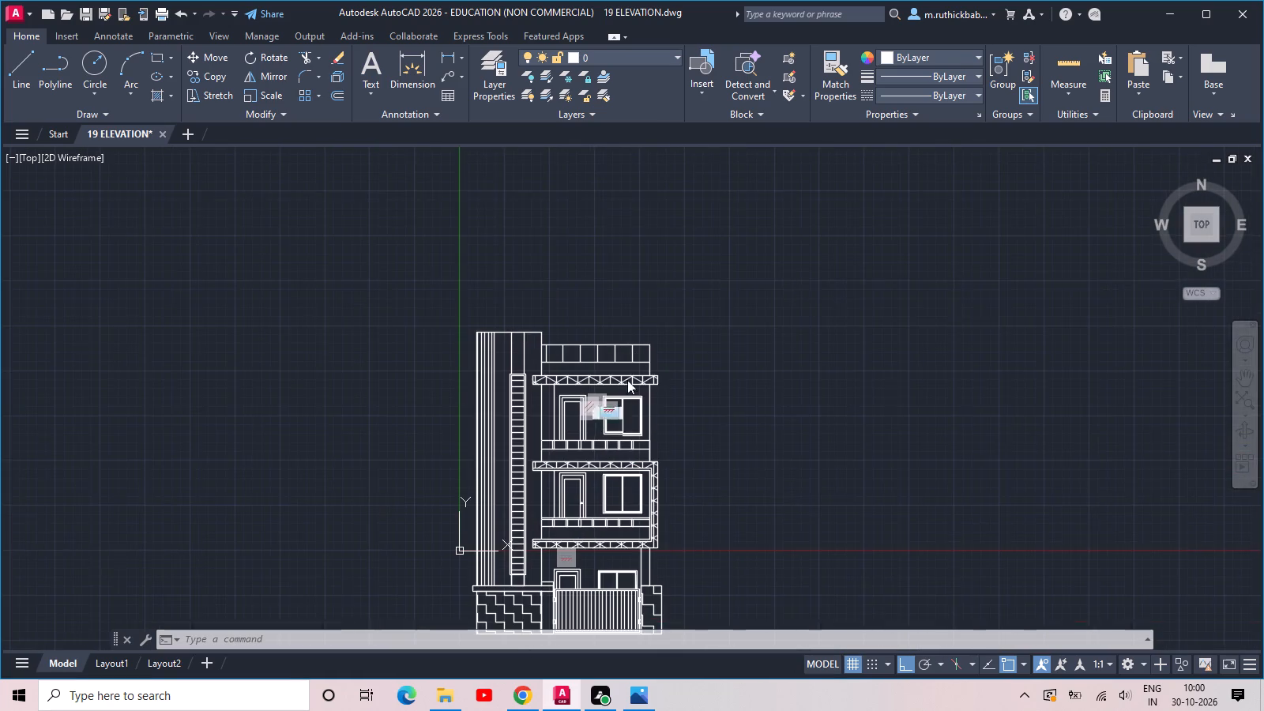
middle_click_drag(627, 380, 654, 320)
Save the elevation drawing again.
key("ctrl+s")
key("ctrl+s")
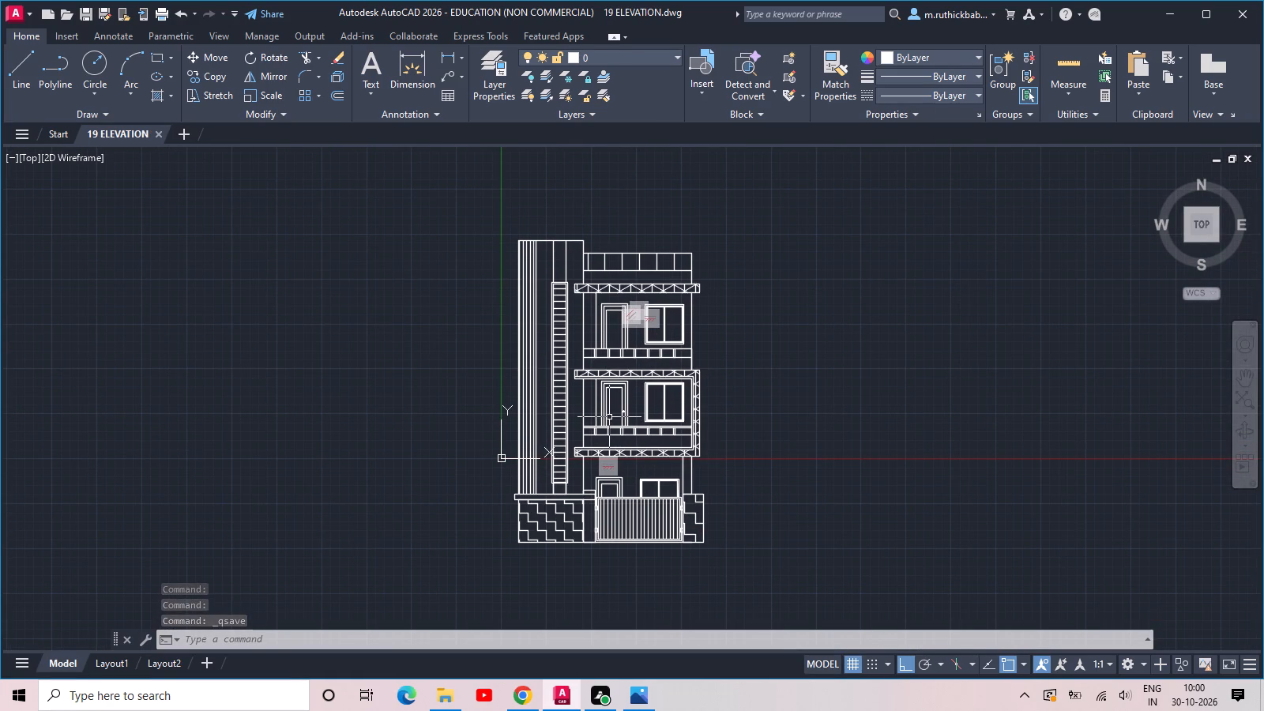
Draw a small circle as the door knob between the right-hand inner frame lines of the second-floor door.
scroll(616, 385, "up", 1)
middle_click_drag(628, 353, 546, 434)
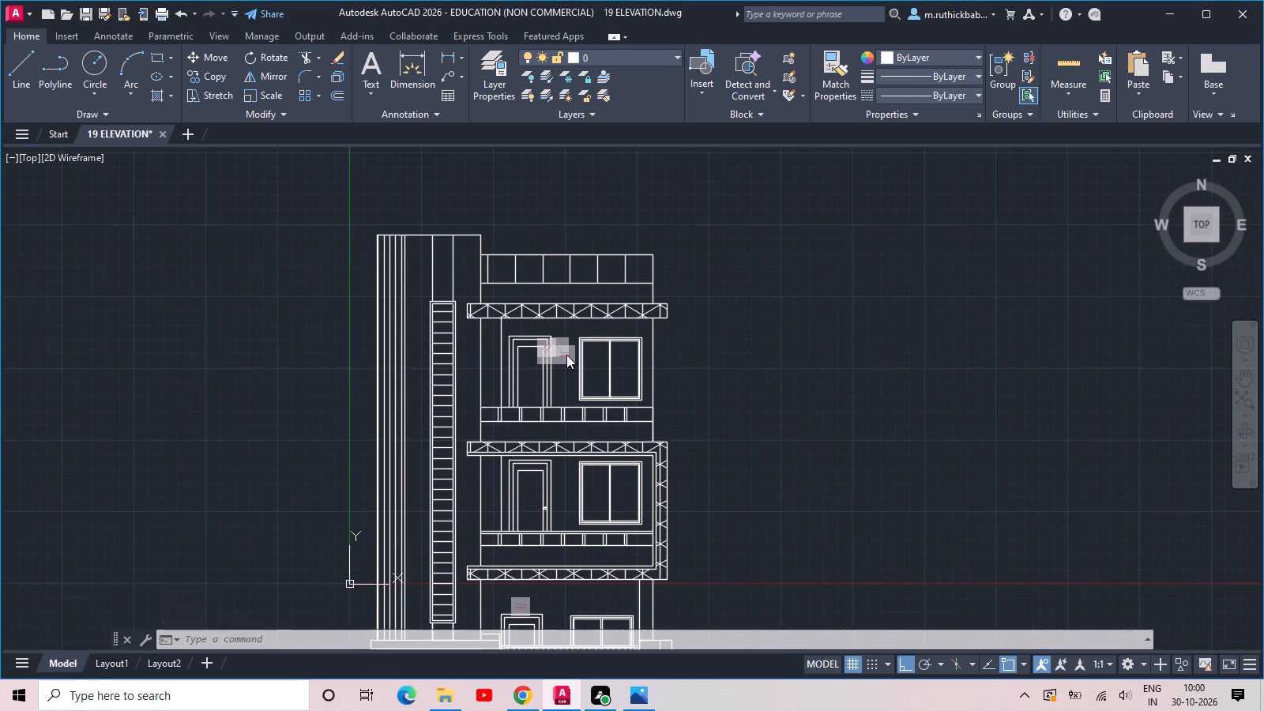
scroll(566, 355, "up", 2)
scroll(495, 431, "up", 1)
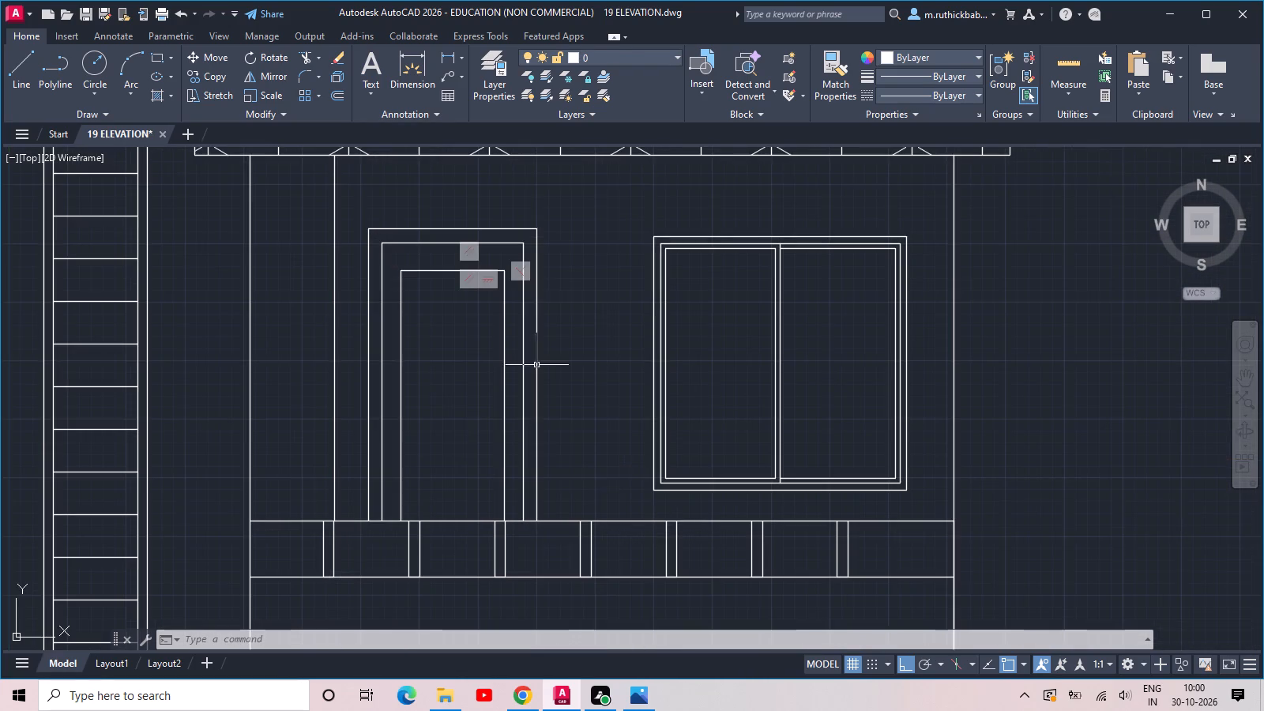
scroll(550, 318, "down", 2)
scroll(525, 346, "up", 2)
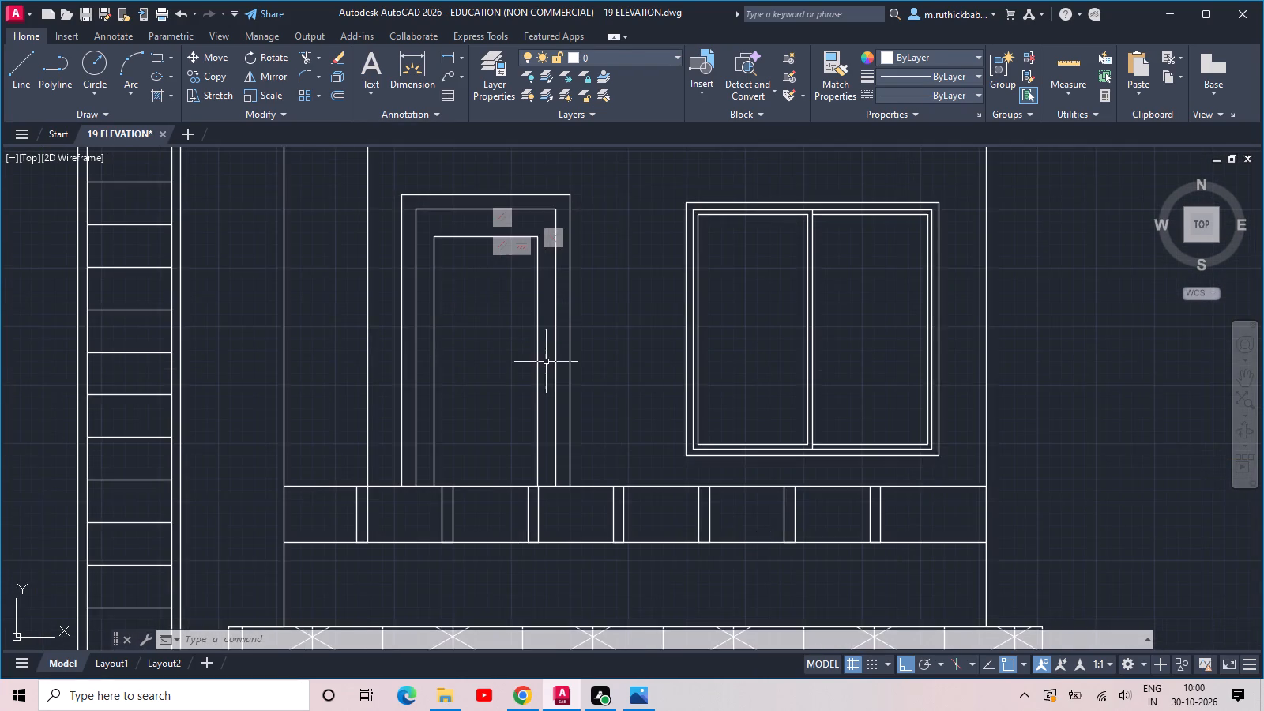
scroll(546, 362, "up", 2)
type("C")
key("space")
left_click(538, 374)
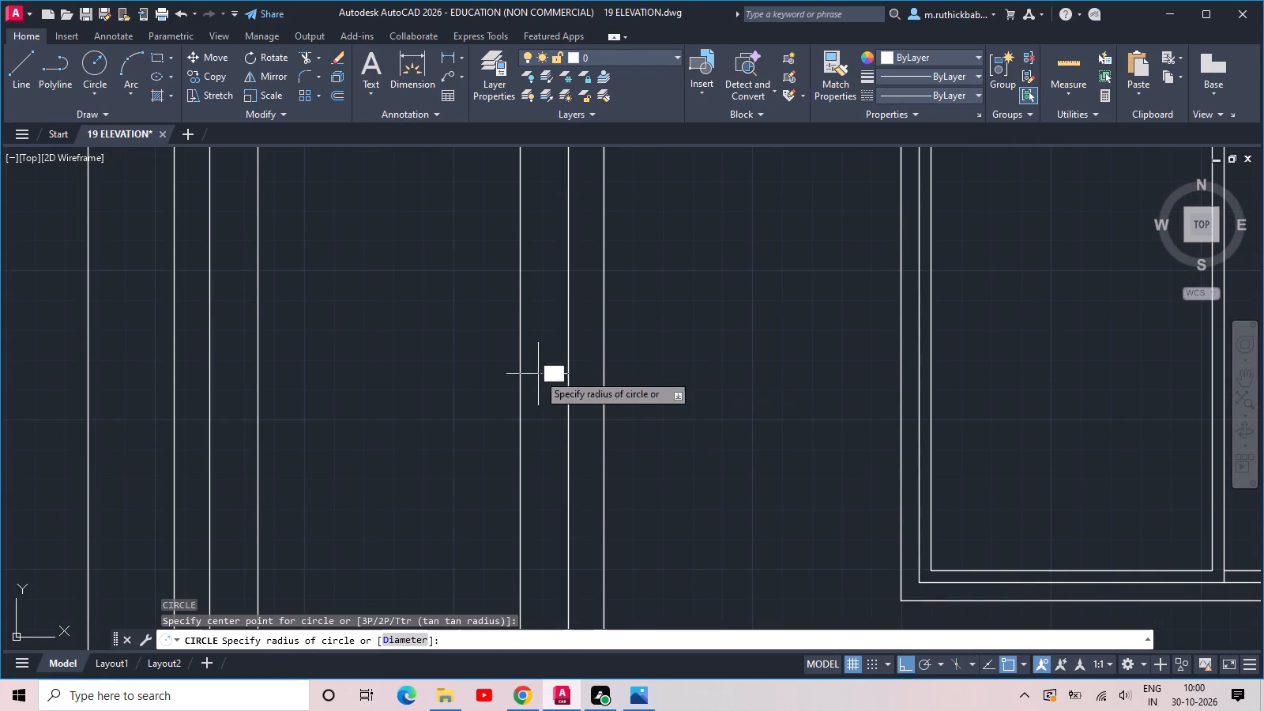
left_click(547, 385)
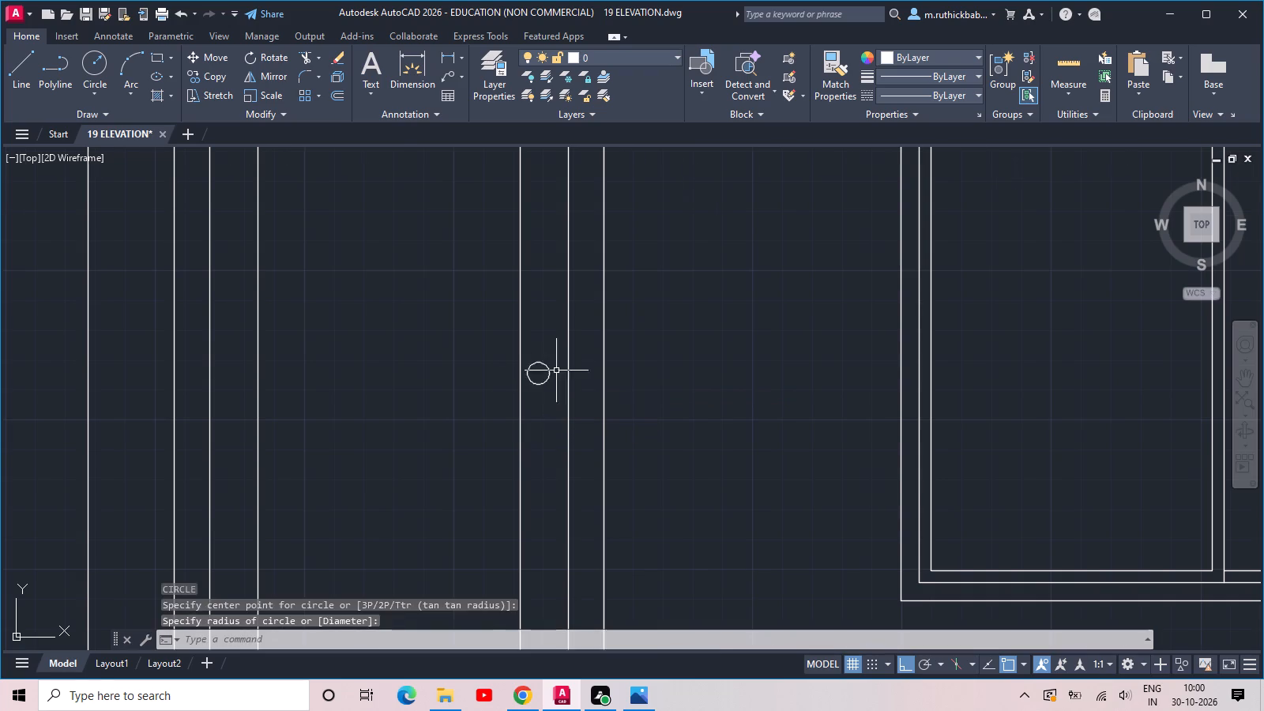
scroll(556, 371, "down", 4)
middle_click_drag(613, 362, 670, 307)
key("Escape")
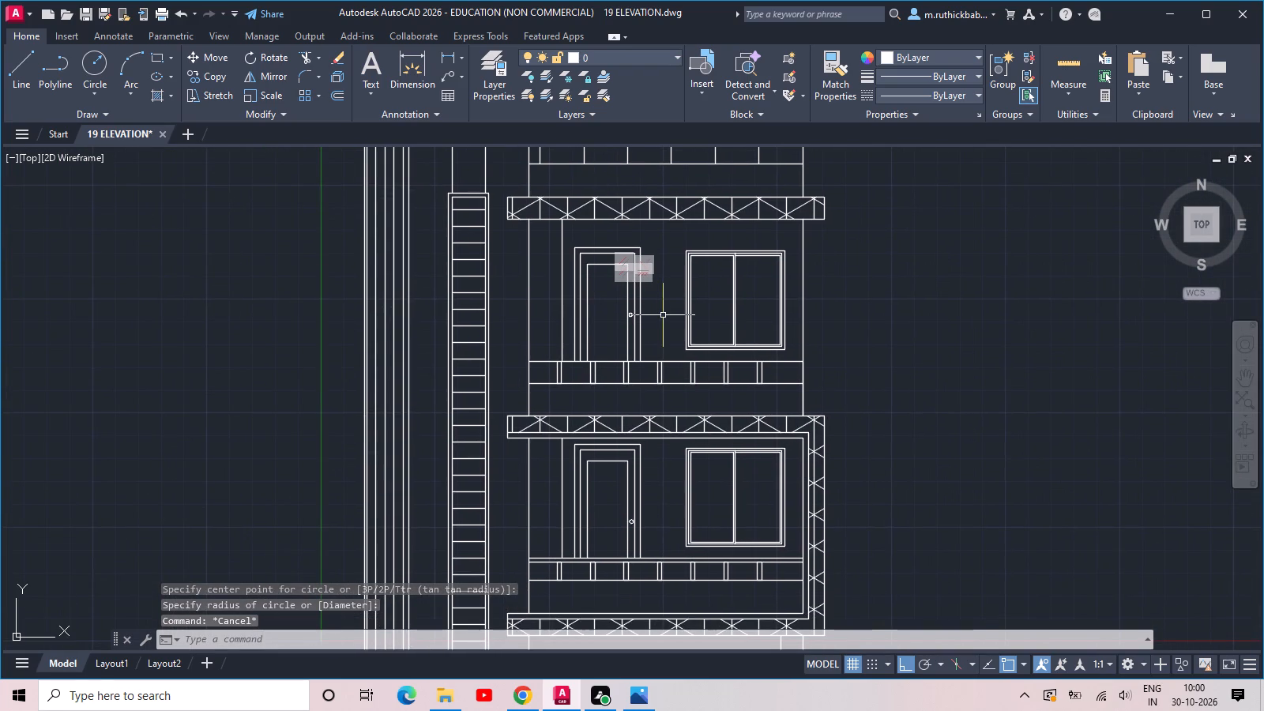
Save the elevation drawing with the second-floor door knob added.
key("ctrl+s")
key("ctrl+s")
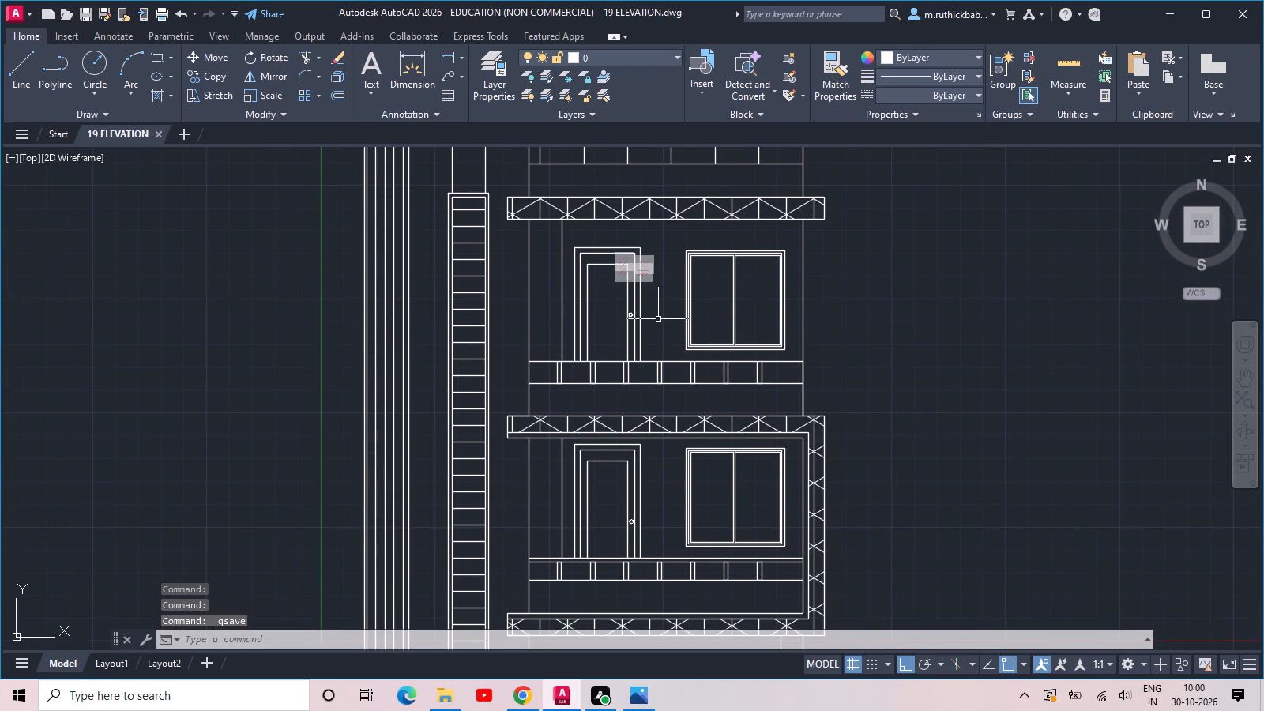
Start a plot of the model with the DWG To PDF.pc3 plotter and ANSI A (8.50 x 11.00 inches) paper.
key("ctrl+p")
left_click(580, 228)
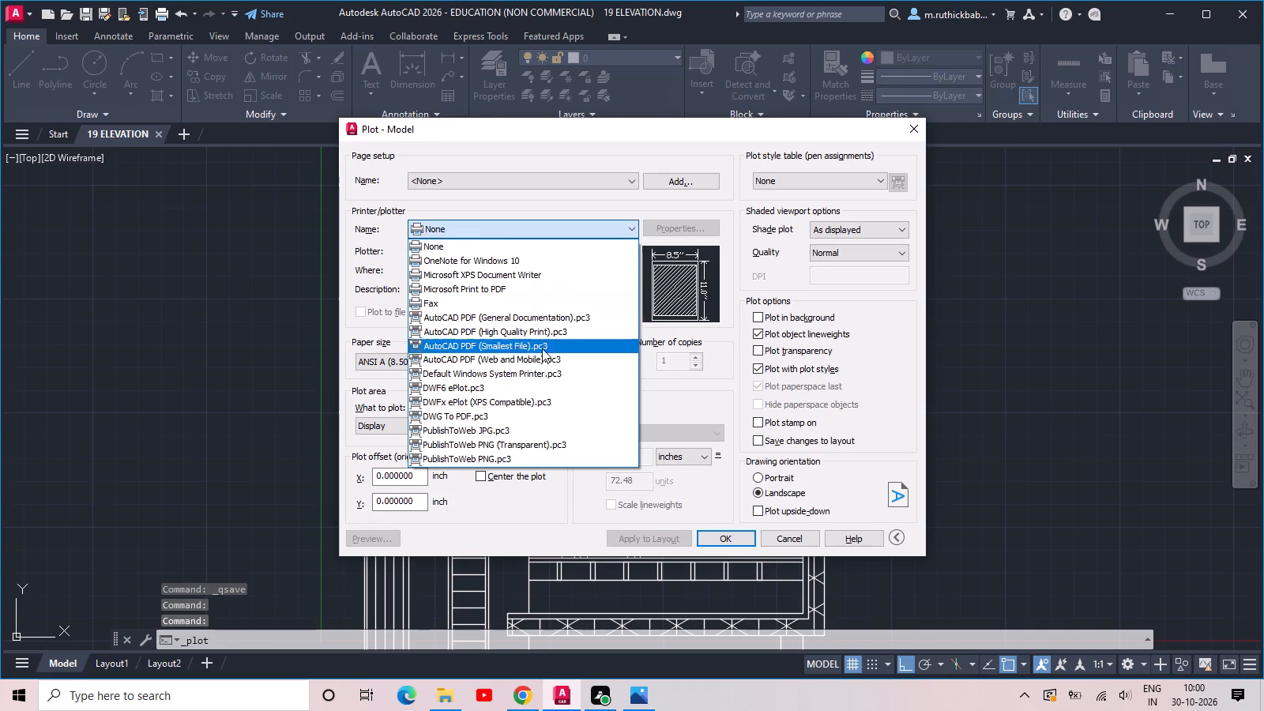
left_click(521, 414)
left_click(480, 359)
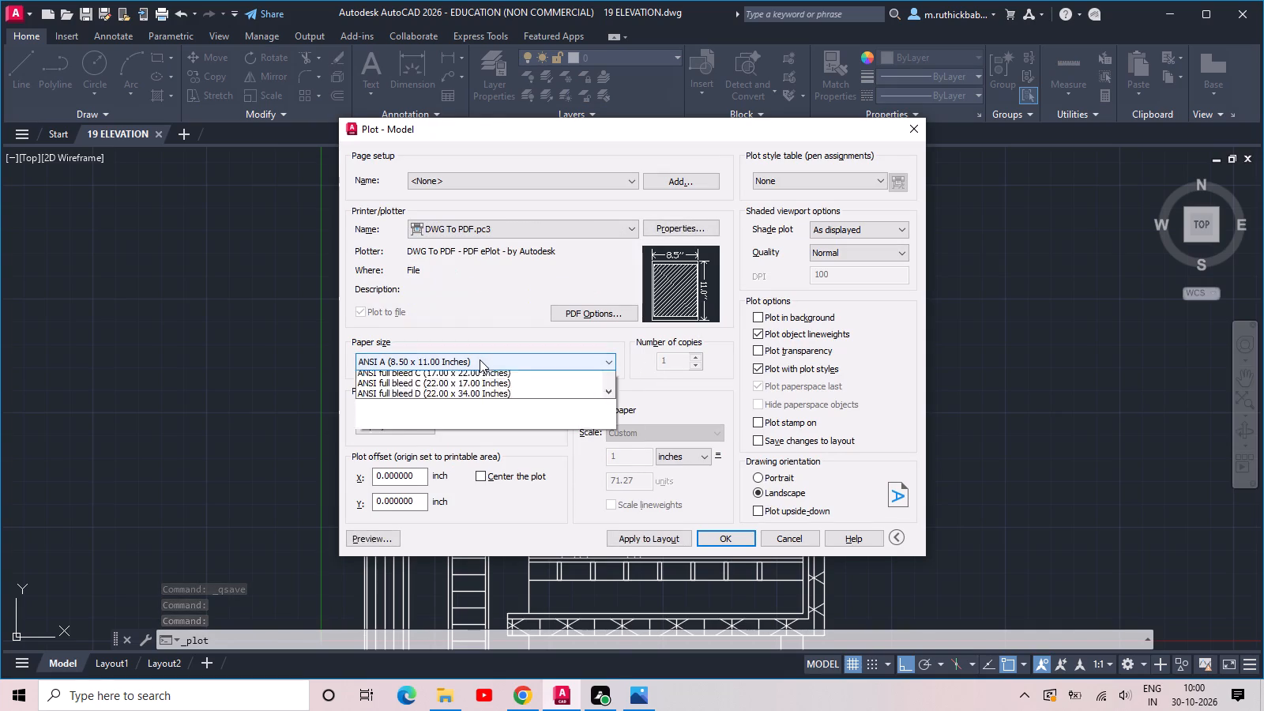
left_click(472, 377)
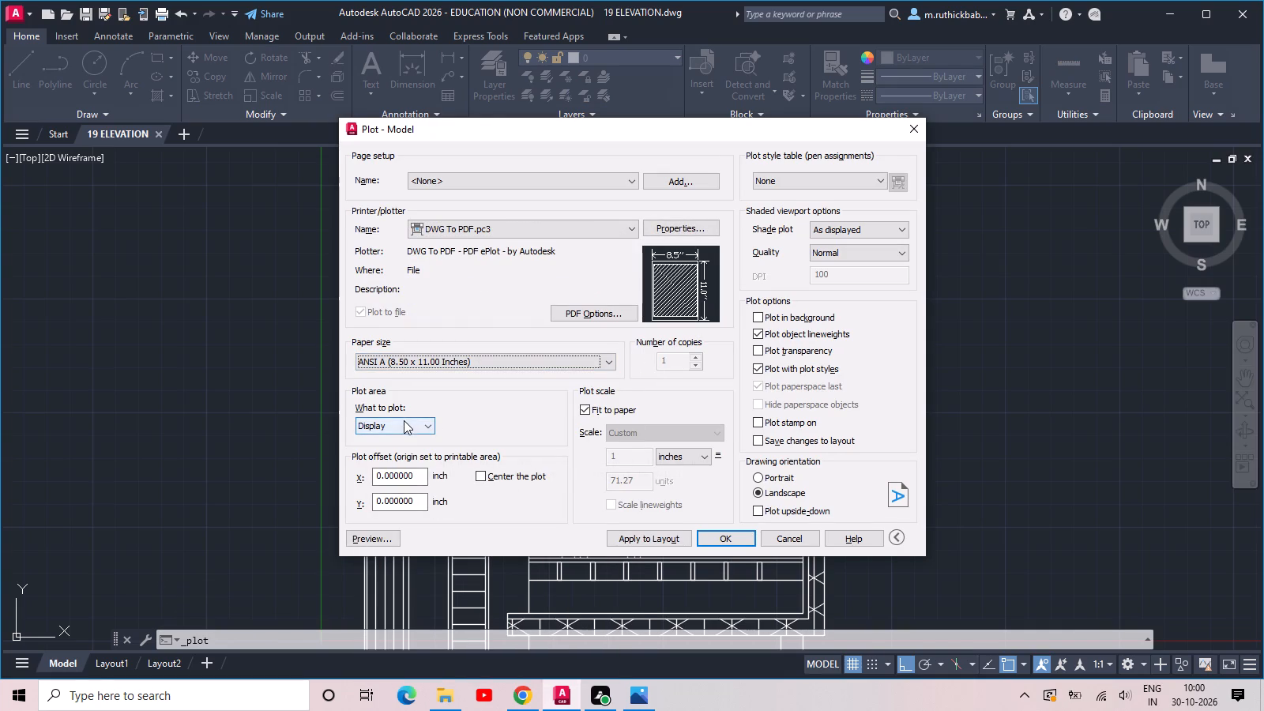
Set the plot area to a window enclosing the whole elevation, from above the parapet to below the compound walls.
left_click(404, 420)
left_click(410, 470)
scroll(427, 435, "down", 4)
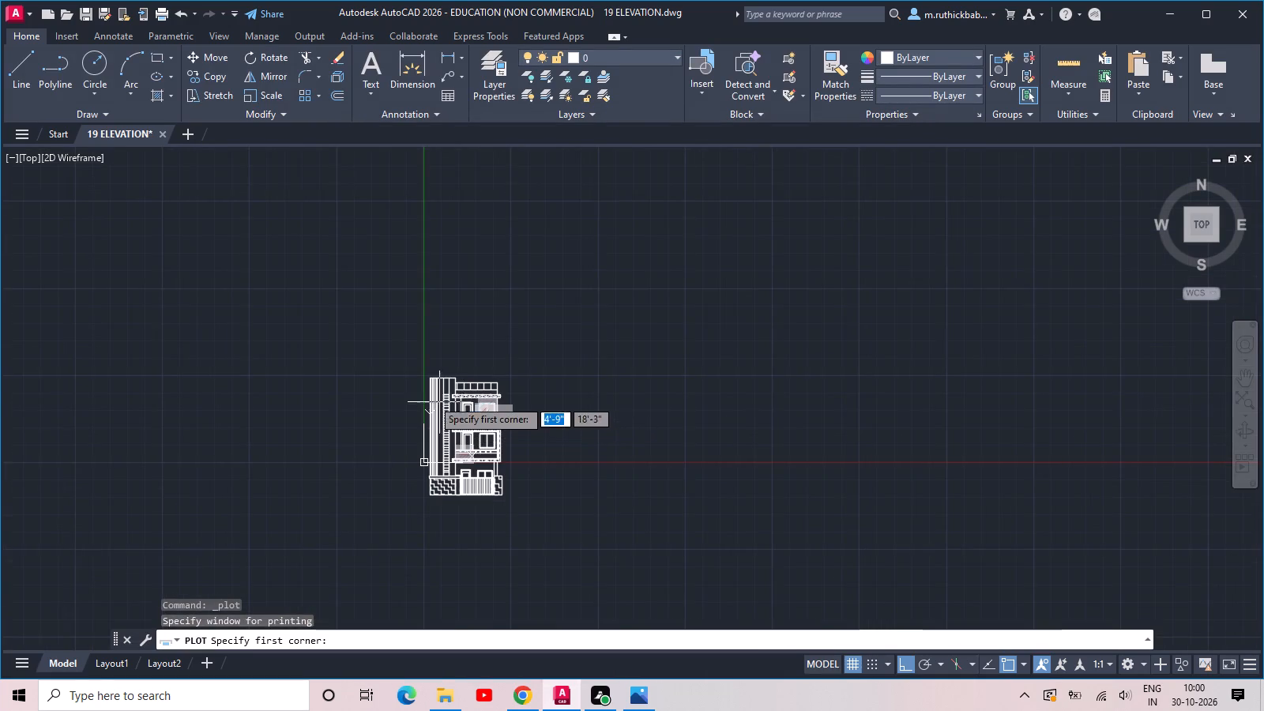
scroll(423, 397, "up", 2)
left_click(426, 342)
middle_click_drag(540, 625, 559, 468)
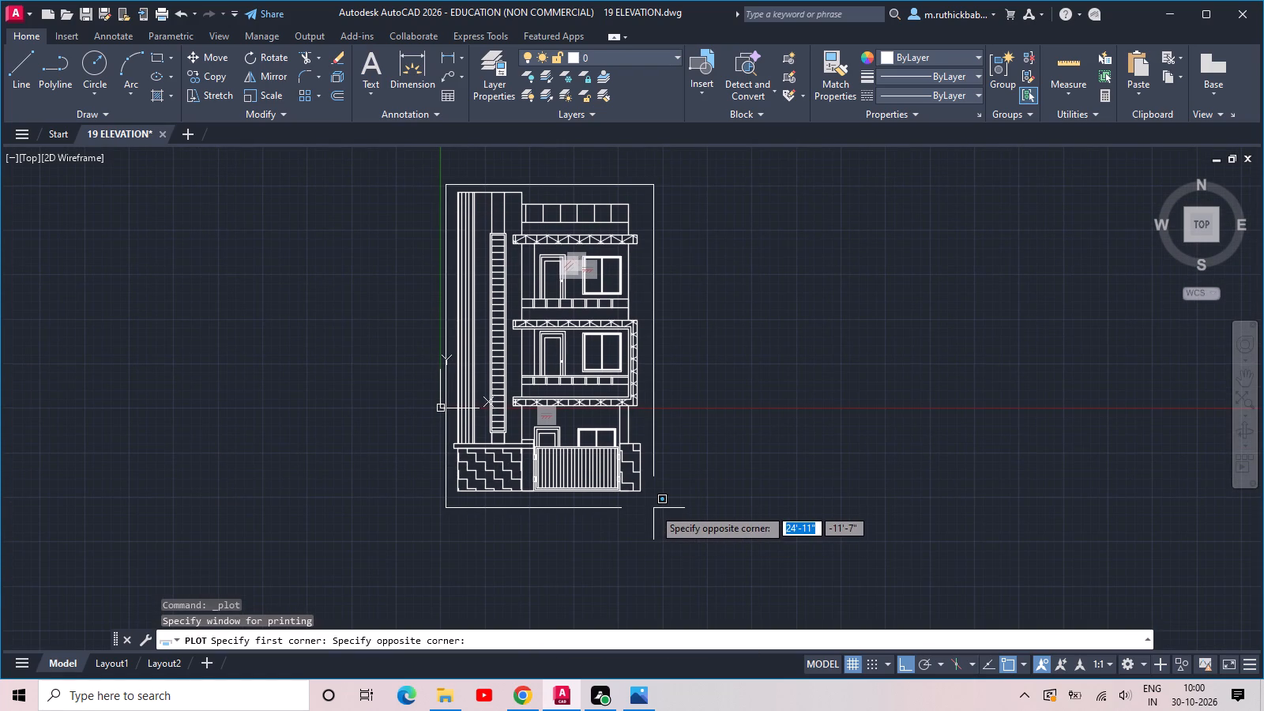
left_click(653, 508)
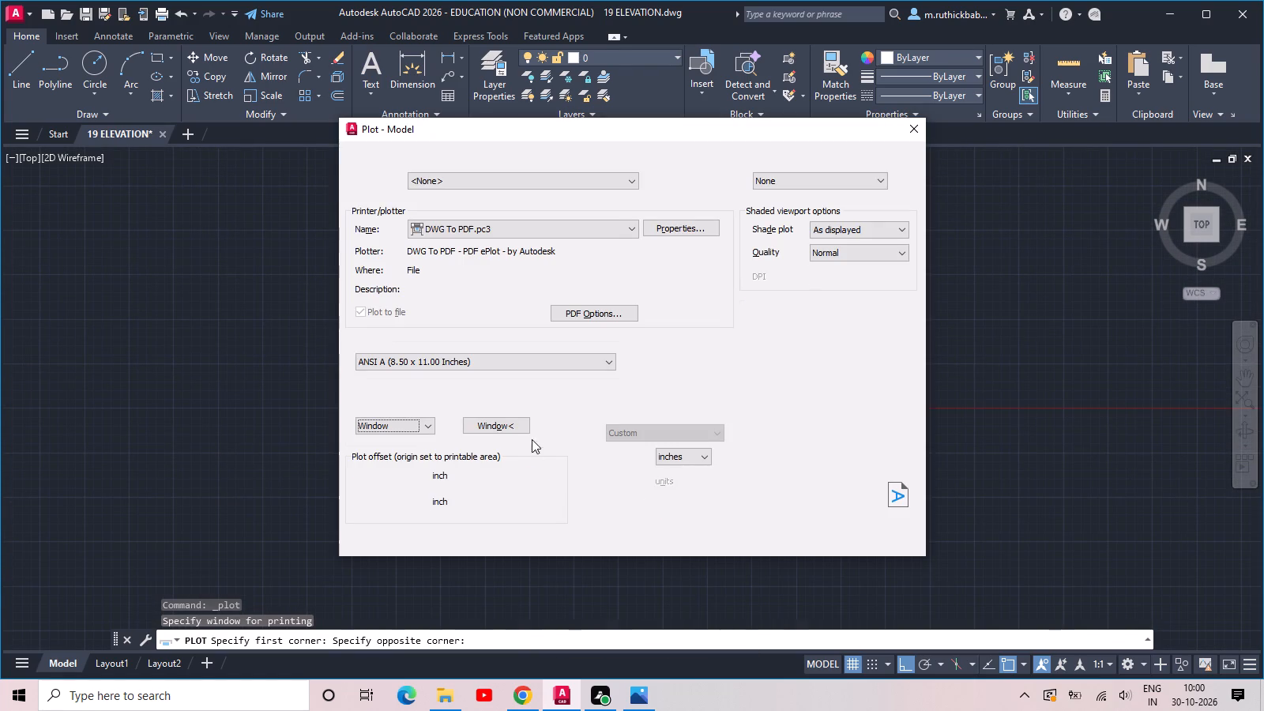
Centre the plot on the paper and save the elevation as a PDF in the Documents folder.
left_click(483, 472)
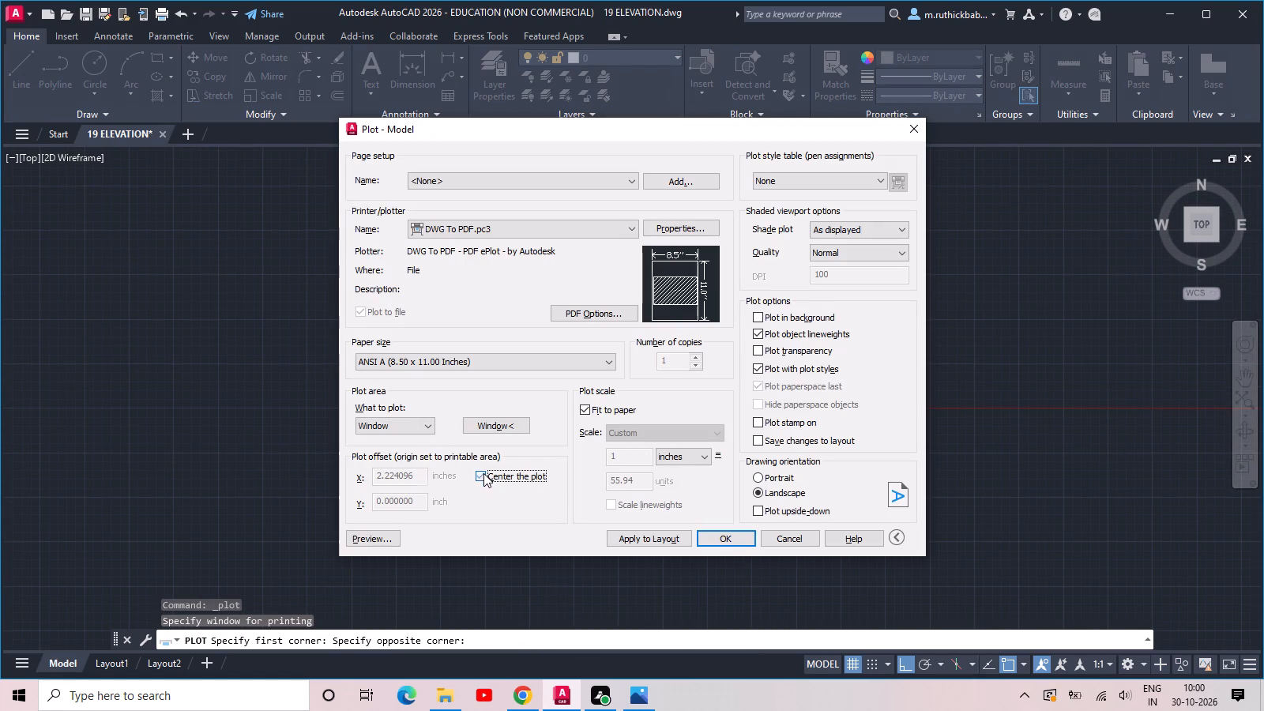
left_click(724, 540)
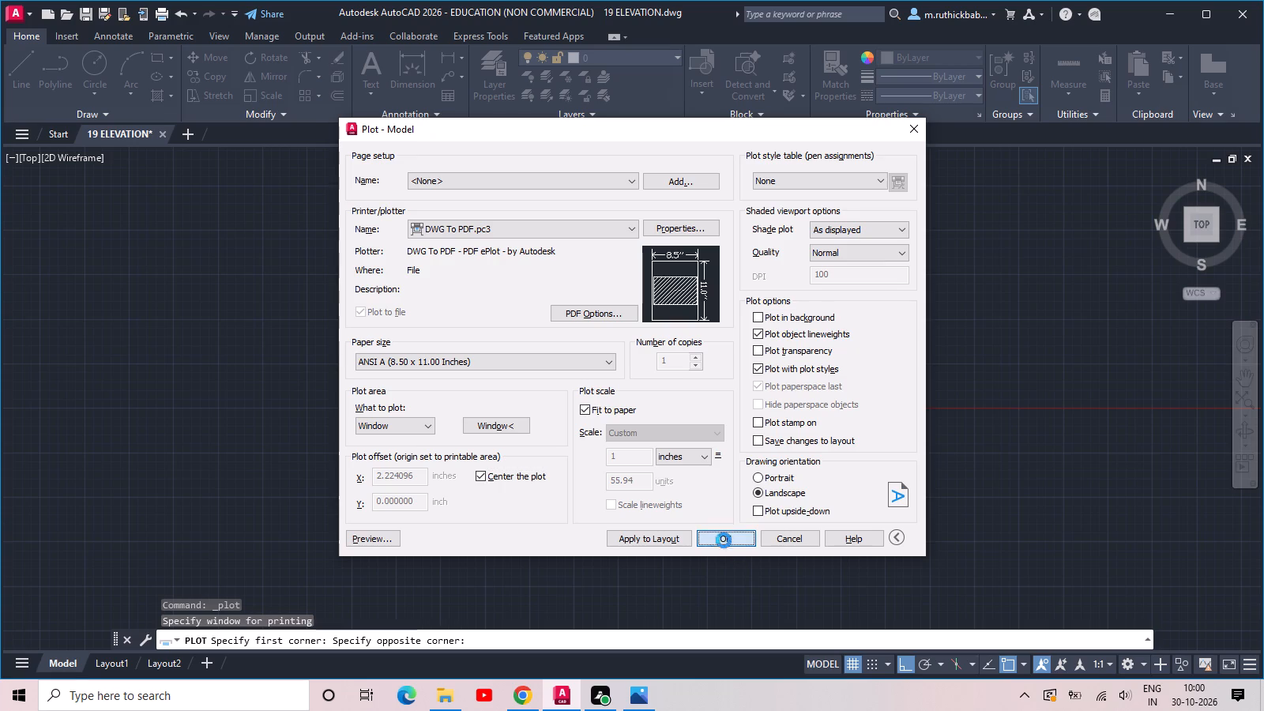
left_click(834, 492)
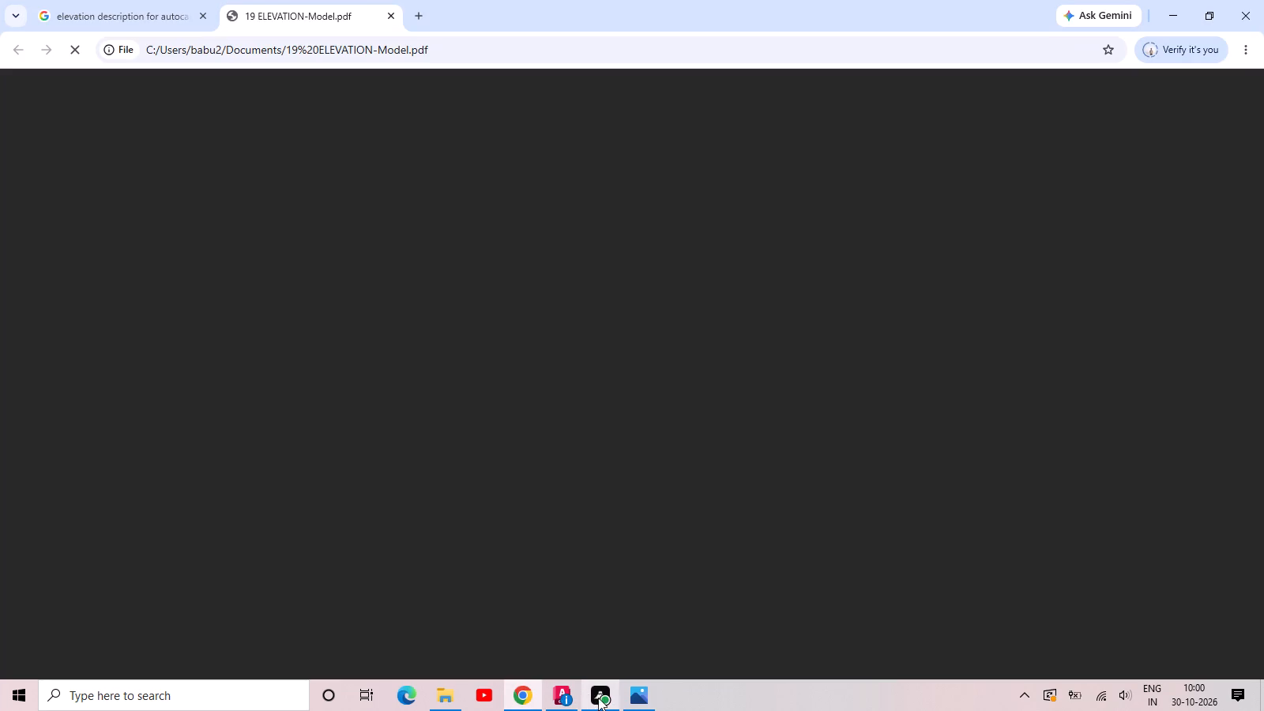
Review the plotted PDF of the elevation from the parapet down to the gate and compound walls.
scroll(615, 517, "down", 2)
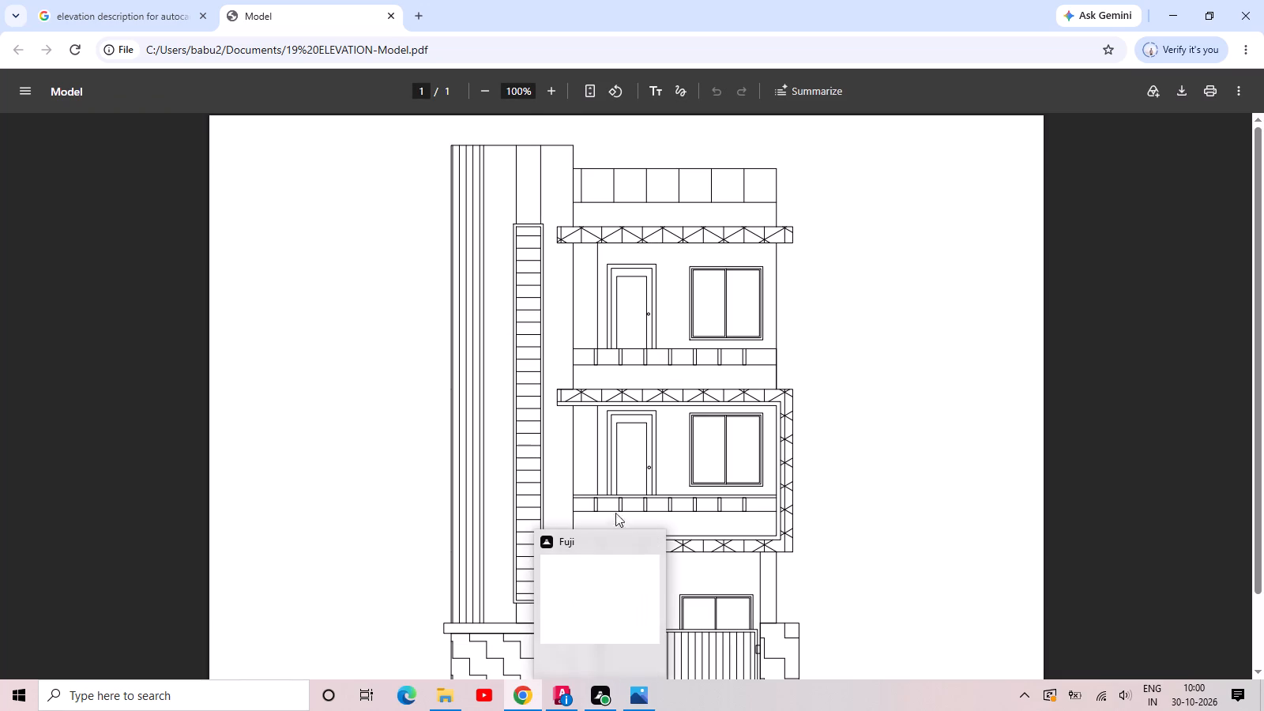
scroll(742, 457, "down", 3)
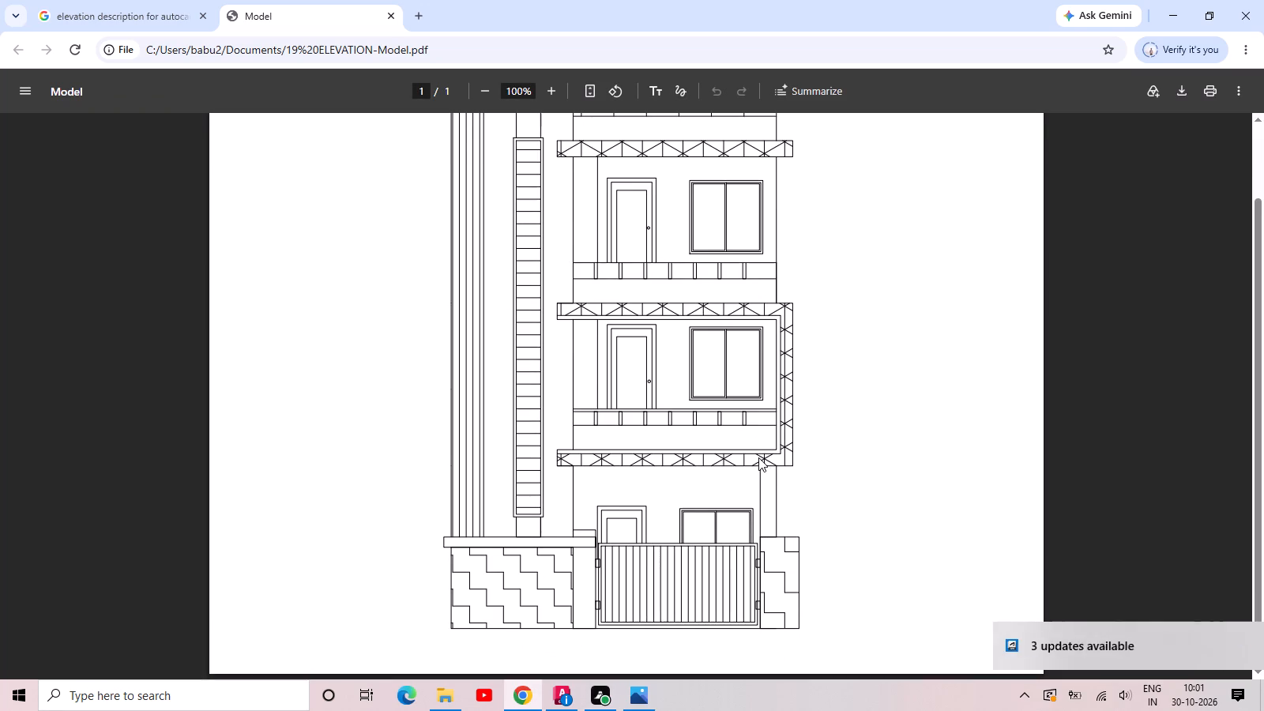
scroll(758, 457, "up", 2)
scroll(758, 457, "down", 2)
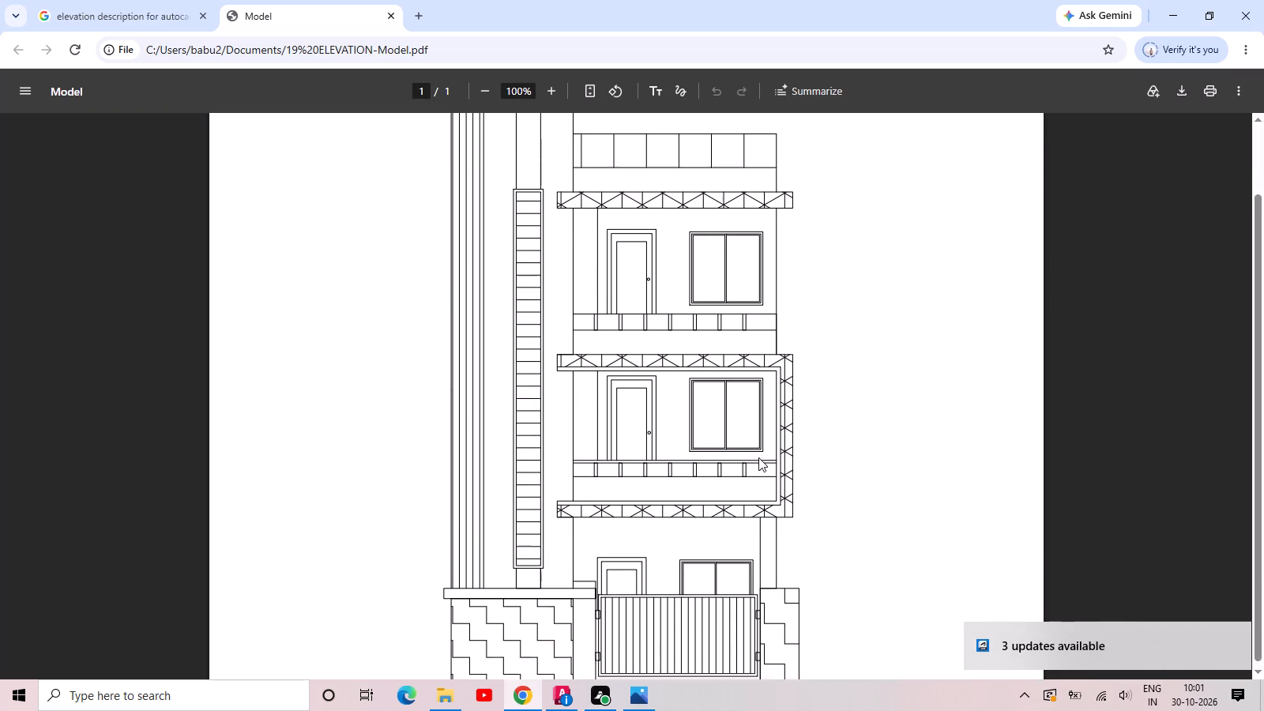
scroll(727, 503, "up", 2)
scroll(727, 503, "down", 1)
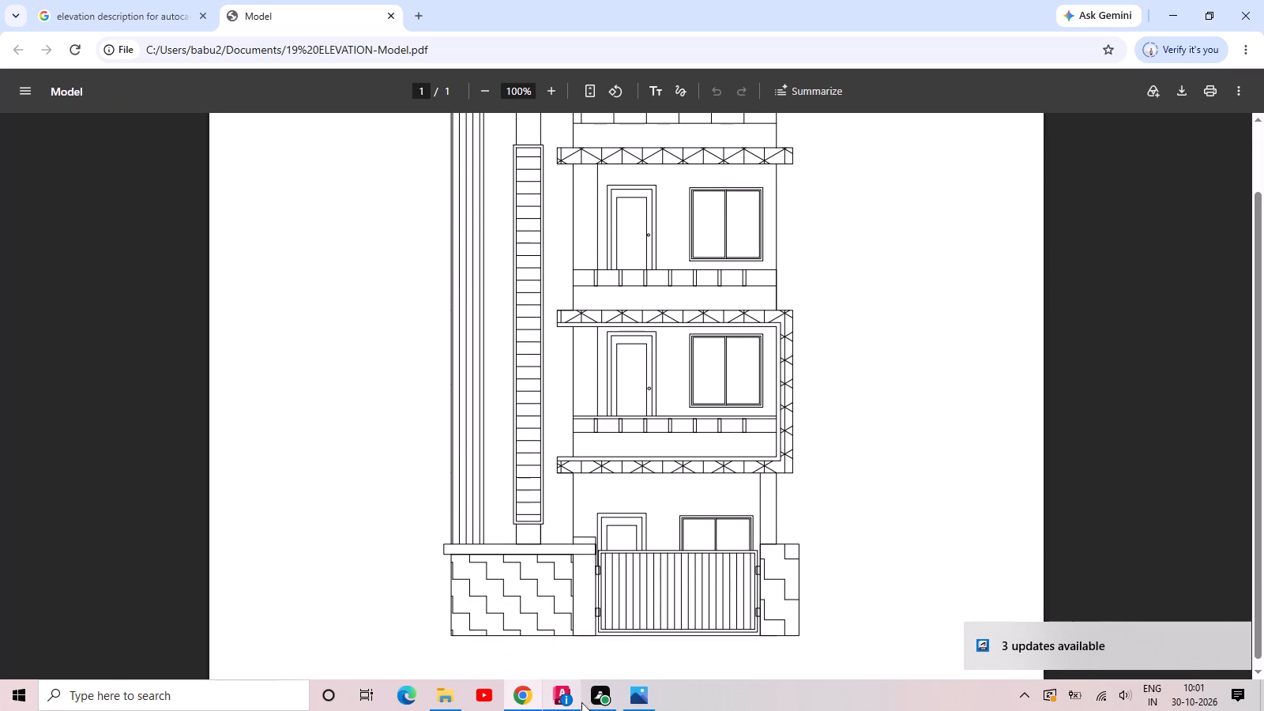